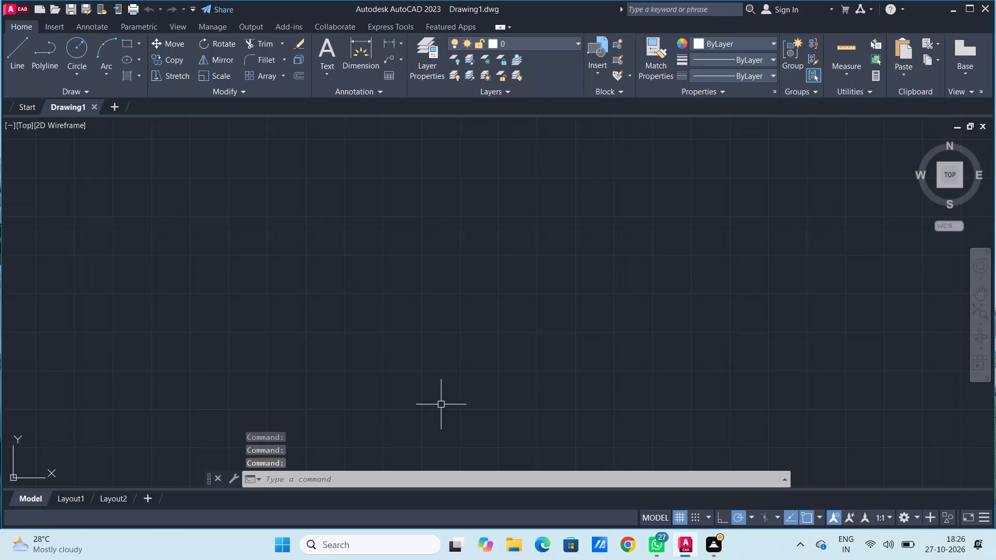
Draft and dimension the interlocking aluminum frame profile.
Turn on command log file recording with LOGFILEON.
text(lo)
key(Escape)
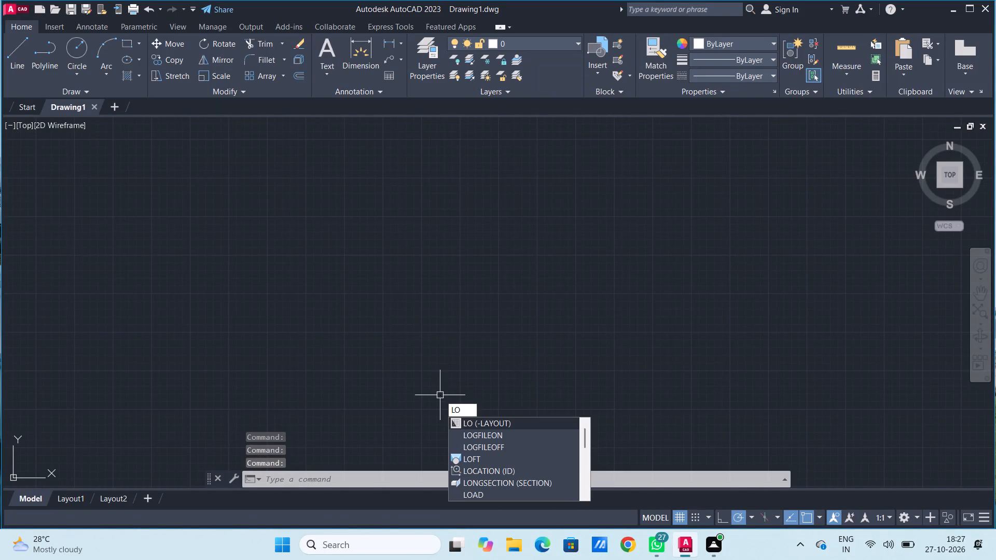
click(409, 475)
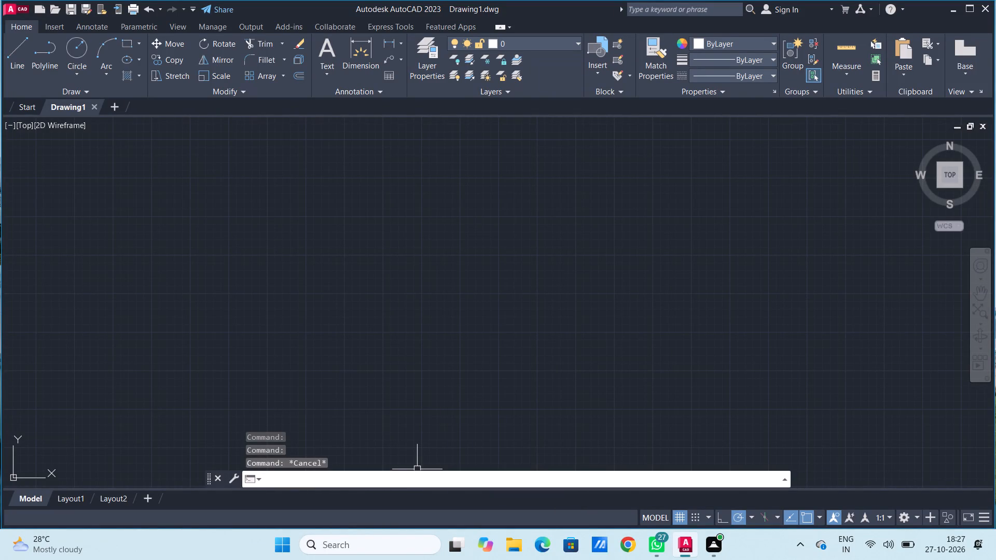
text(log)
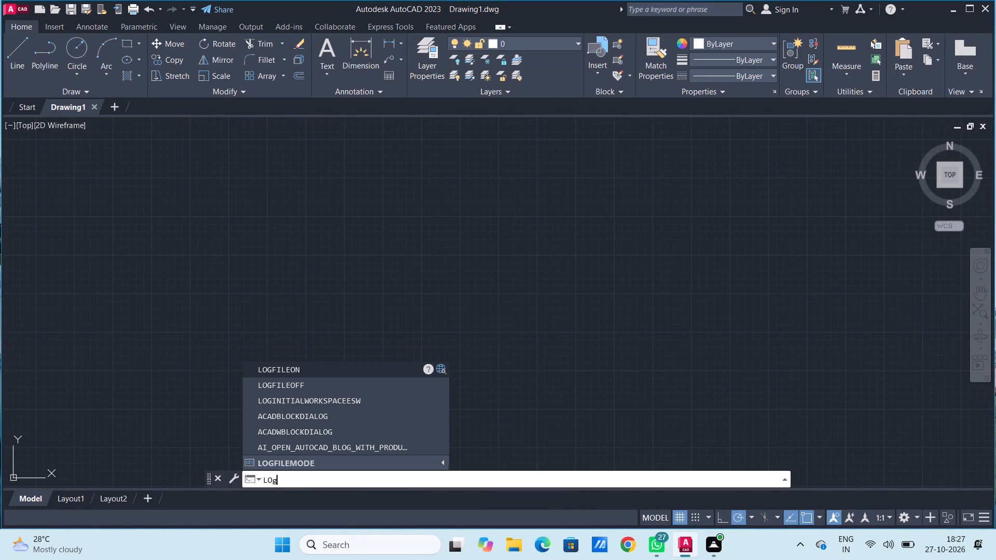
key(Return)
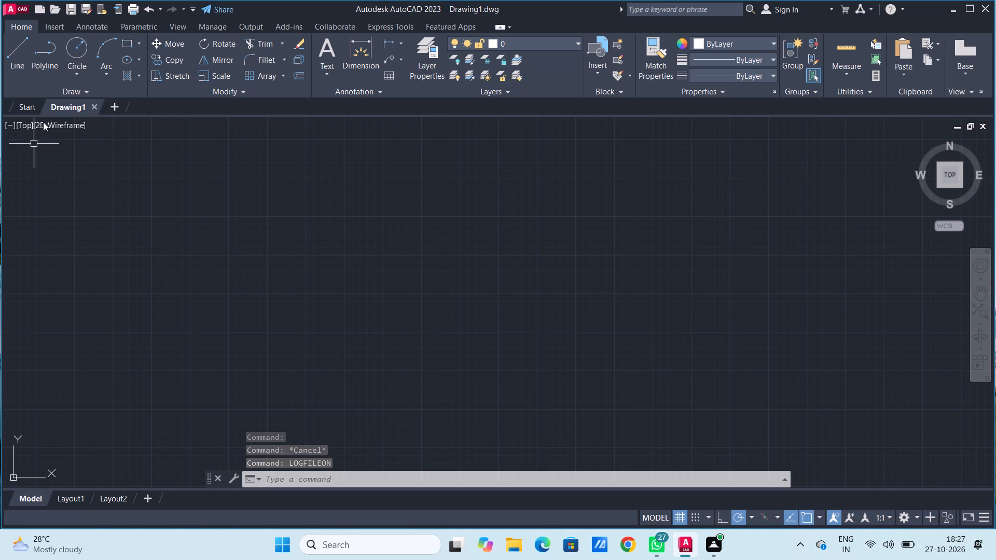
Draw a horizontal base line leftward from a free point in two consecutive segments of 17 and 21 units.
click(21, 58)
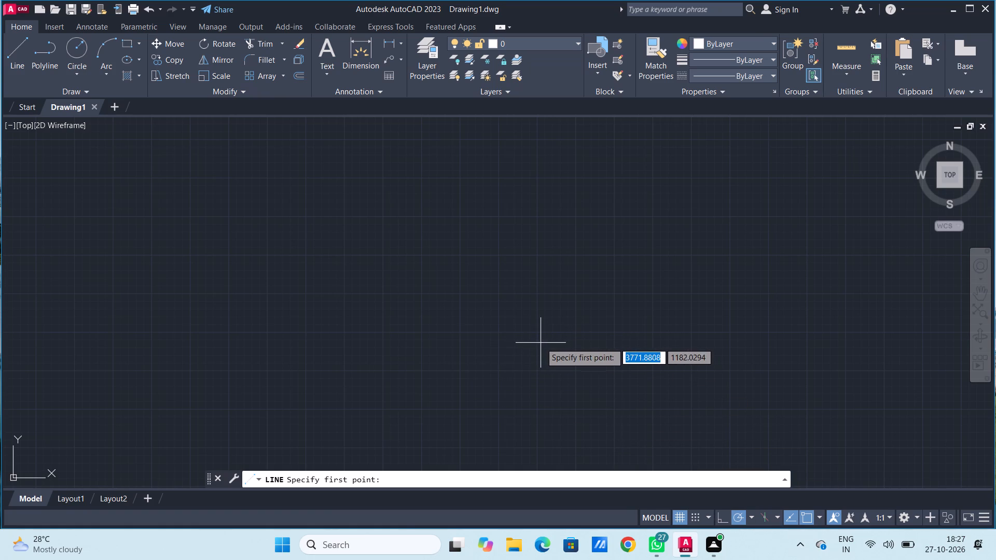
click(568, 323)
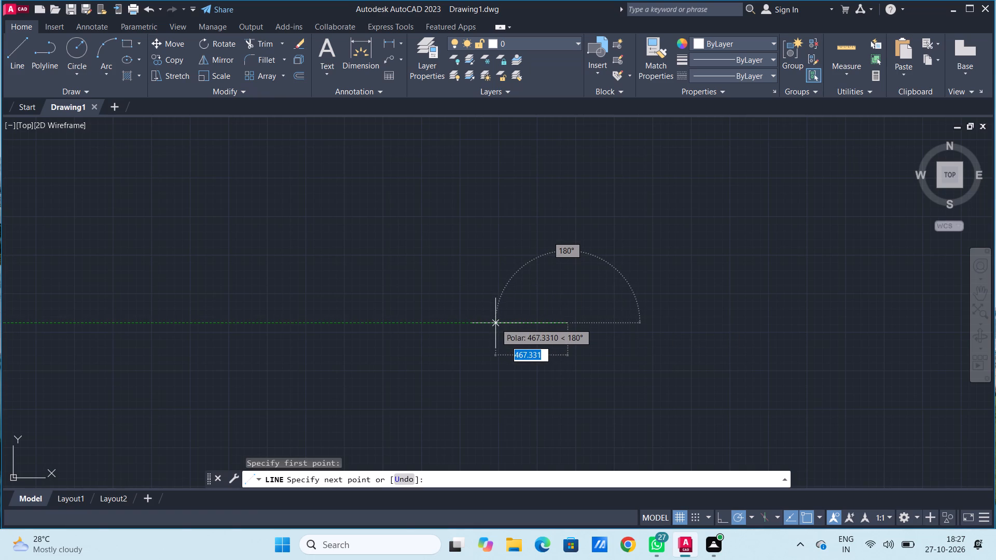
text(17)
key(Return)
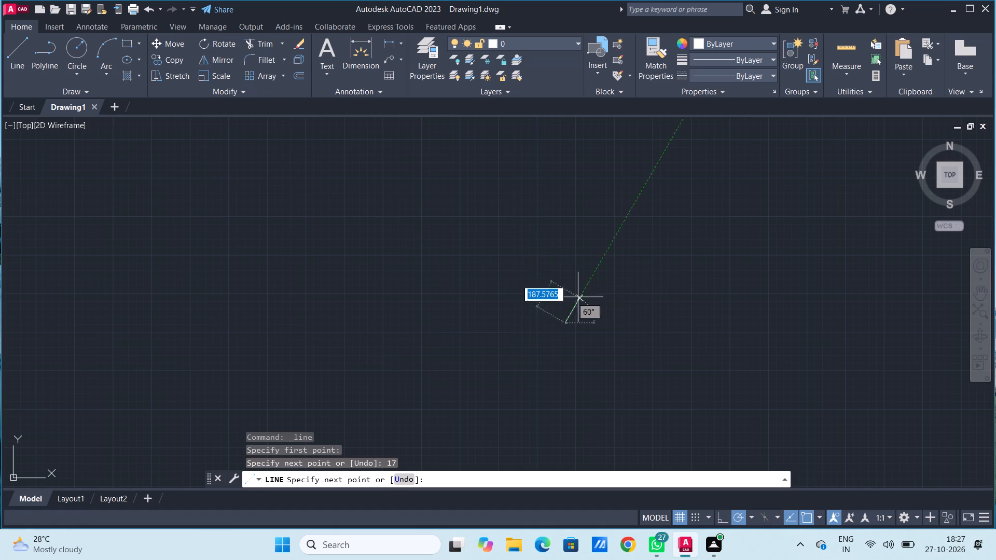
scroll(584, 327, down, 3)
scroll(573, 326, up, 4)
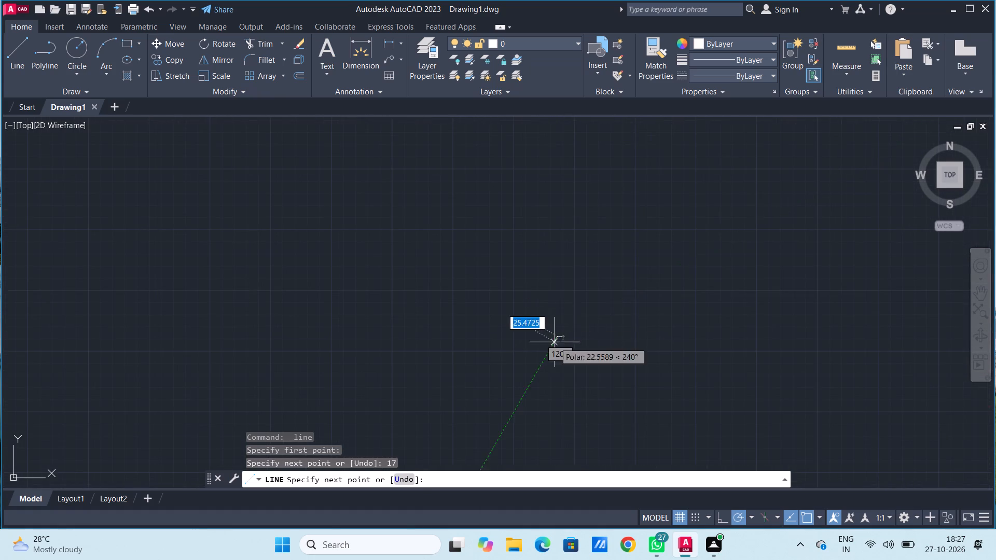
scroll(555, 342, up, 6)
scroll(499, 325, up, 2)
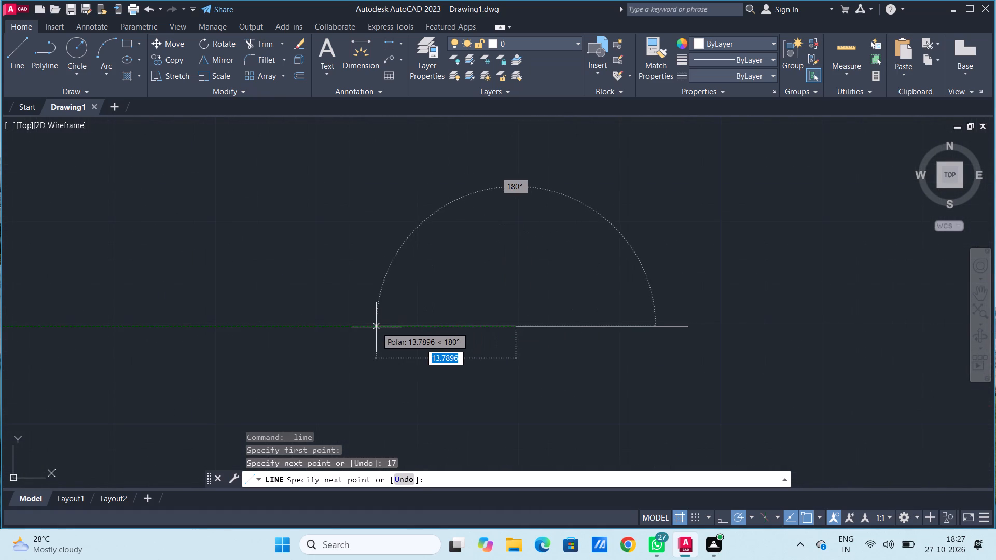
text(21)
key(Return)
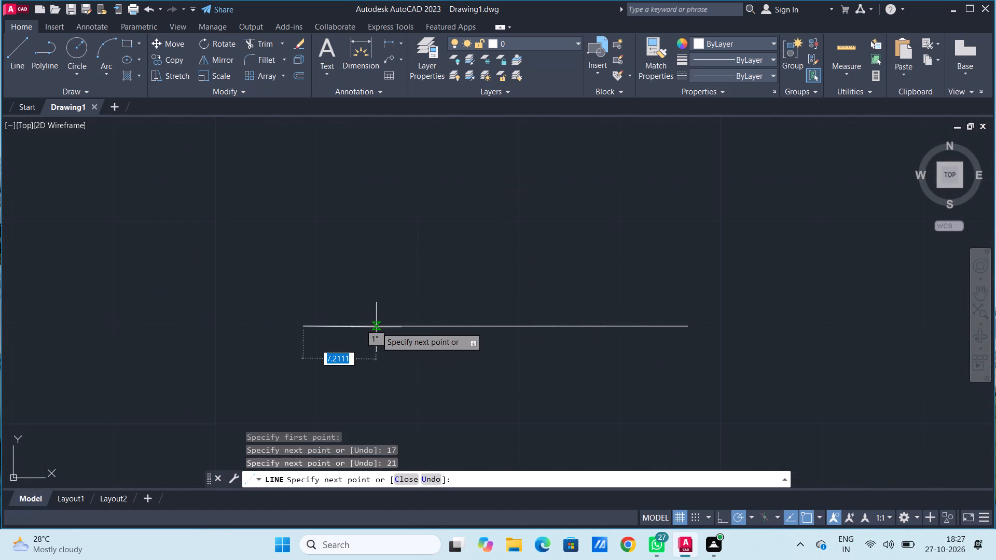
Continue the base line horizontally leftward with another 21-unit segment.
scroll(376, 327, up, 3)
scroll(376, 327, down, 5)
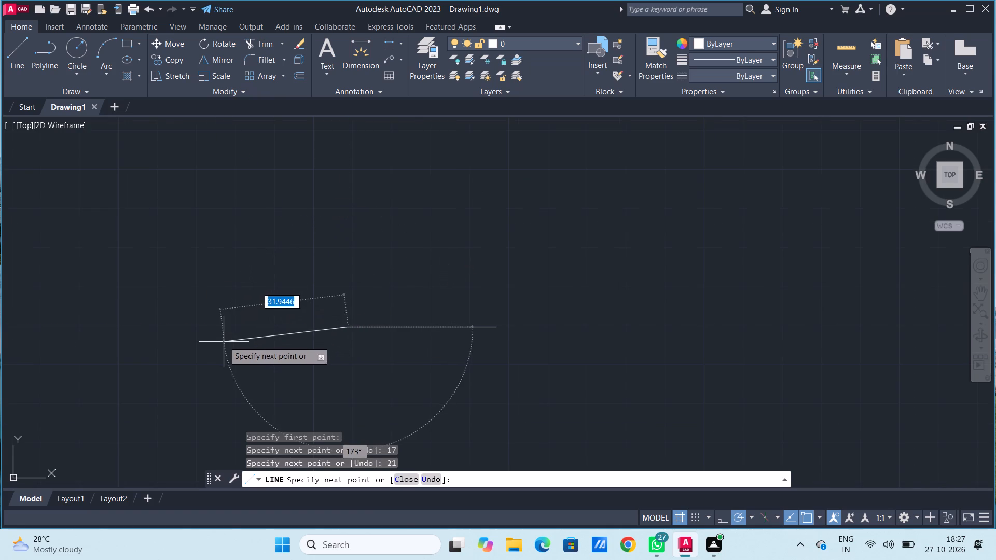
scroll(227, 328, up, 2)
scroll(227, 328, down, 4)
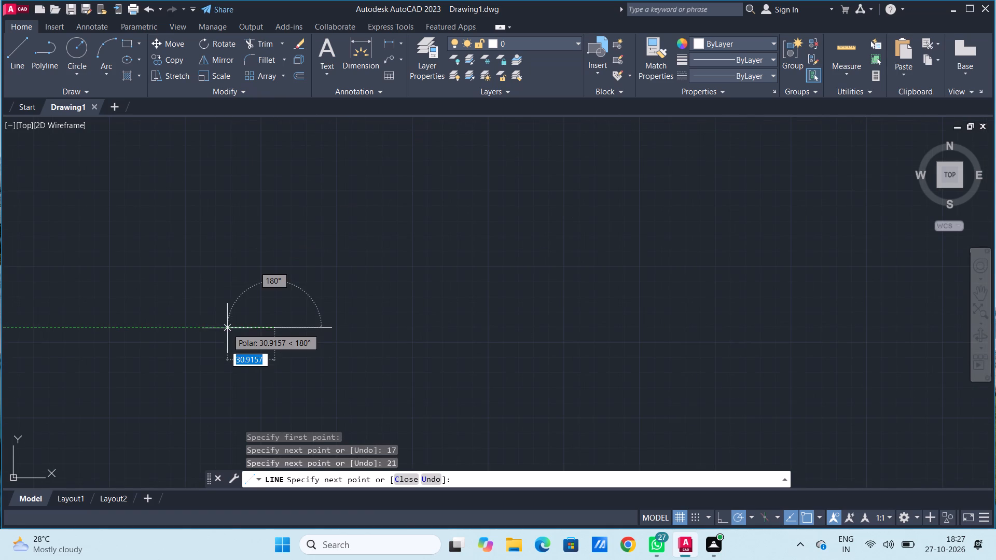
middle_drag(234, 313, 502, 311)
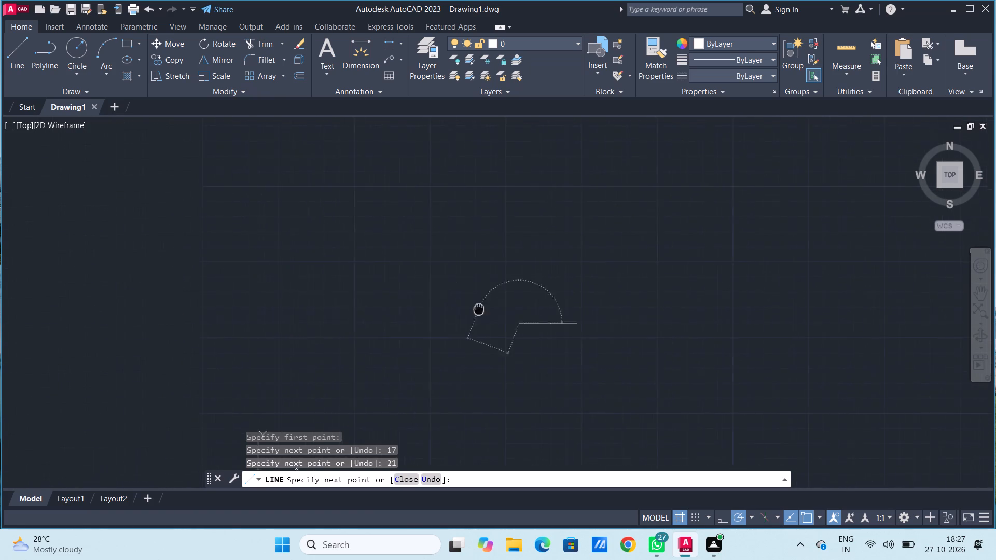
middle_drag(502, 311, 483, 317)
scroll(483, 317, up, 1)
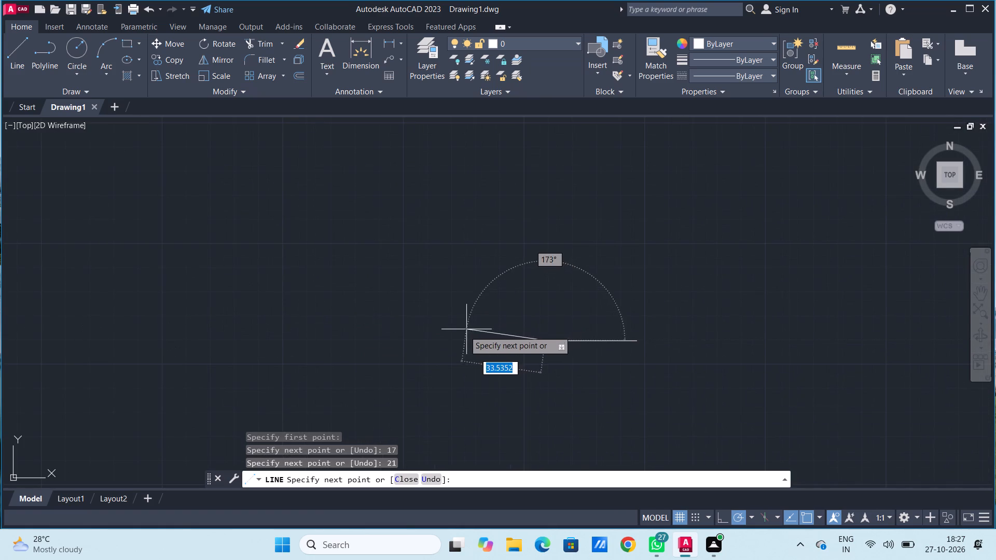
scroll(530, 346, down, 1)
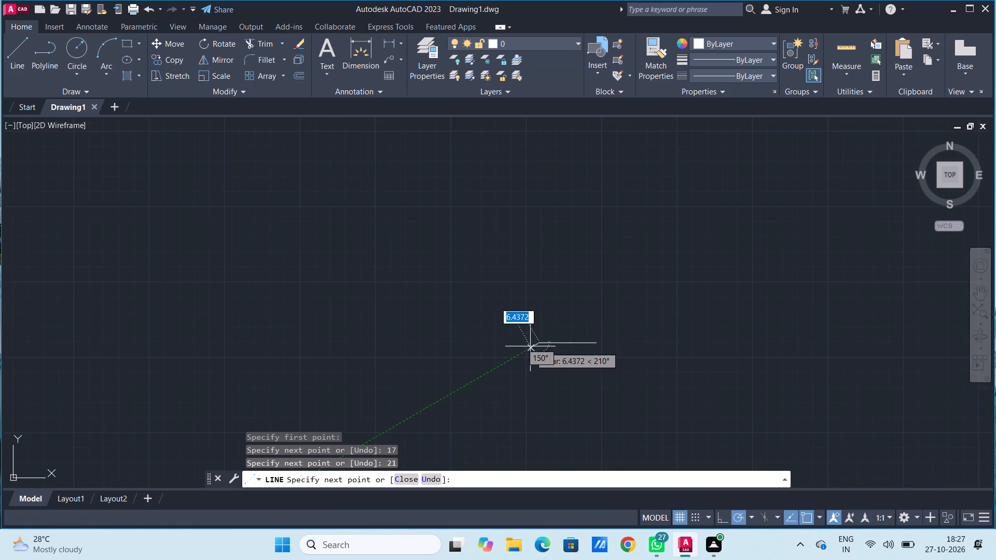
scroll(530, 346, down, 1)
scroll(521, 347, up, 2)
scroll(635, 338, up, 2)
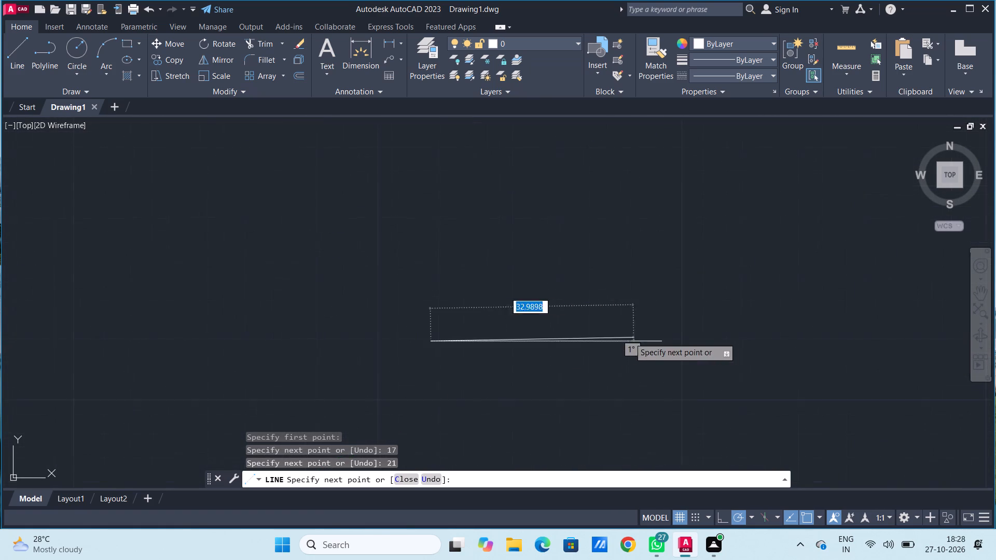
scroll(628, 338, up, 1)
scroll(220, 353, up, 3)
scroll(237, 342, down, 2)
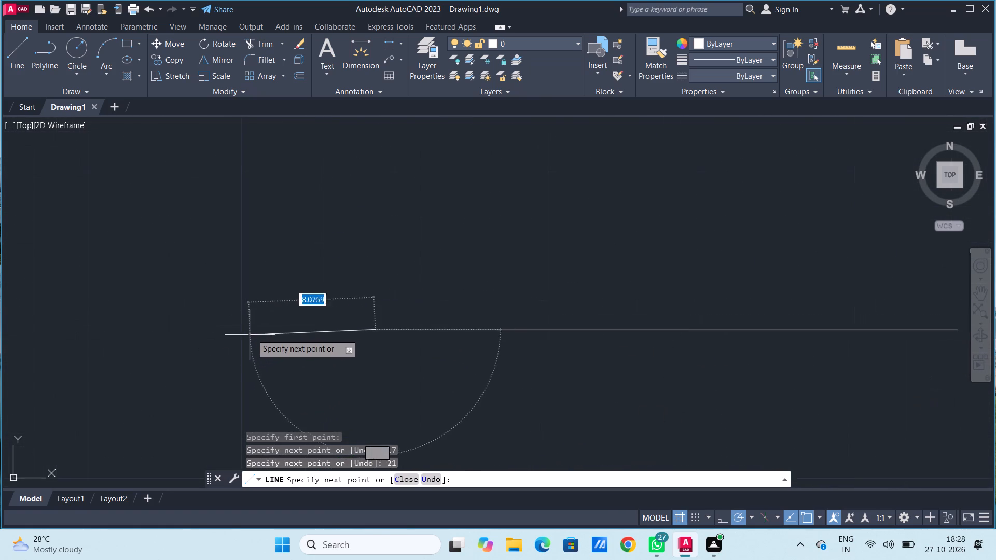
scroll(253, 333, down, 2)
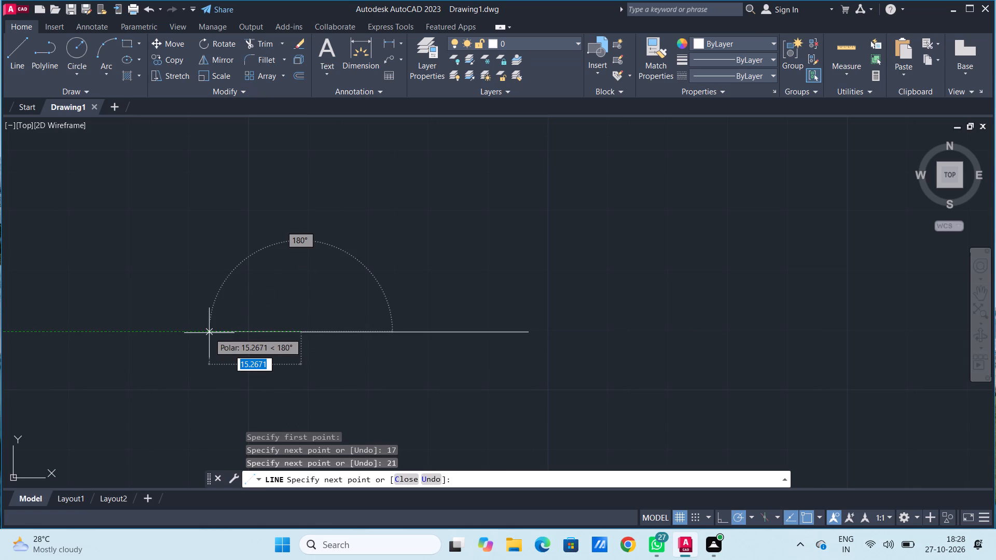
text(21)
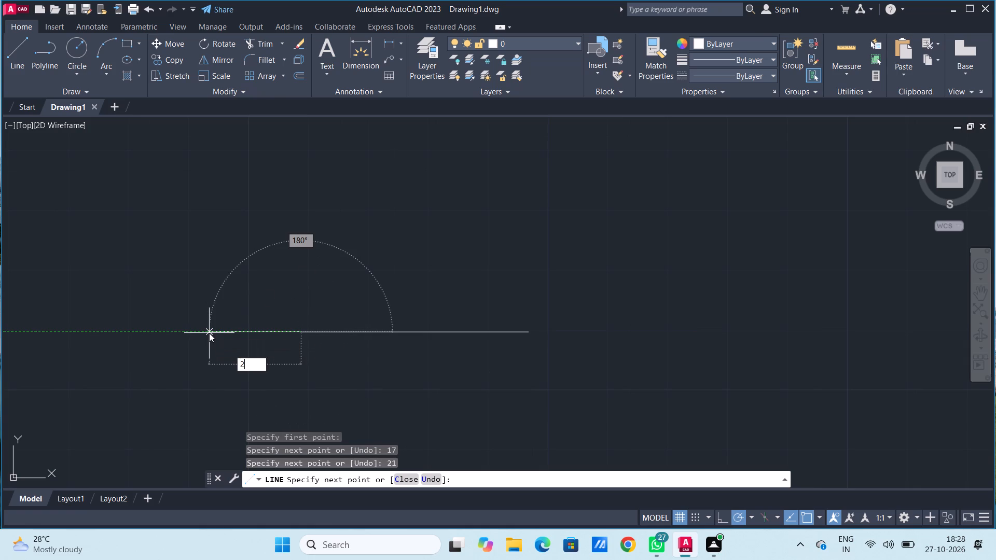
key(Return)
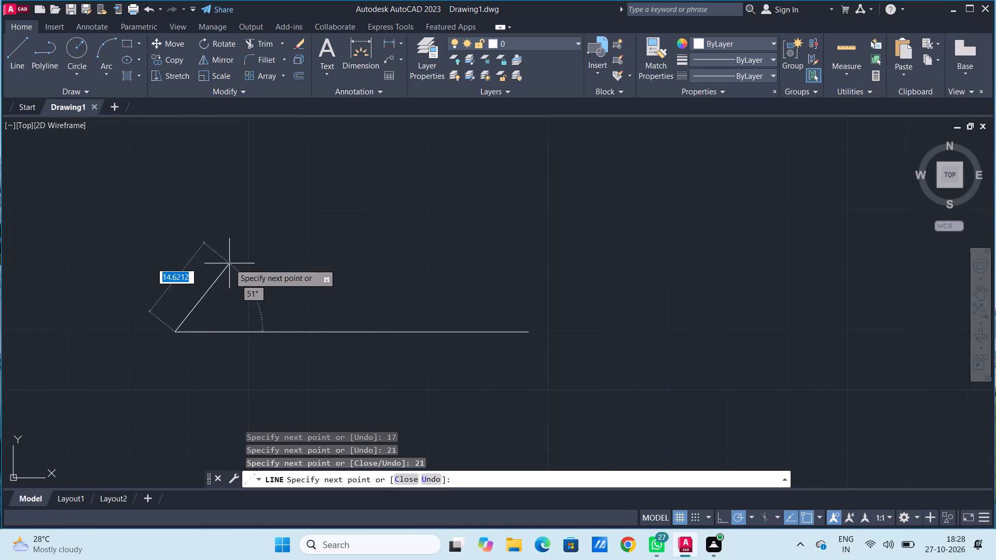
Draw a vertical 75-unit segment upward from the left end of the base line and finish the line.
scroll(229, 263, up, 2)
scroll(229, 263, down, 4)
middle_drag(210, 219, 213, 220)
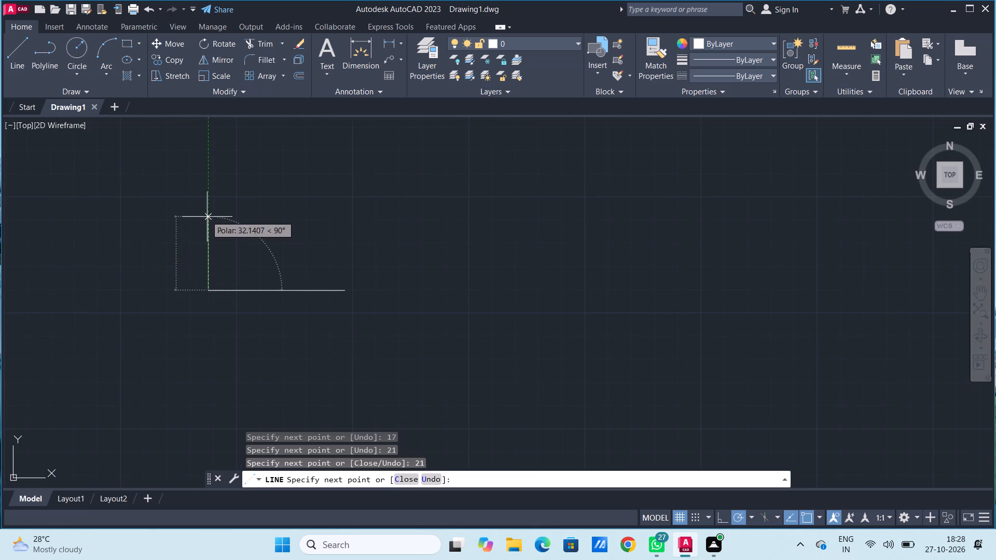
middle_drag(213, 220, 363, 271)
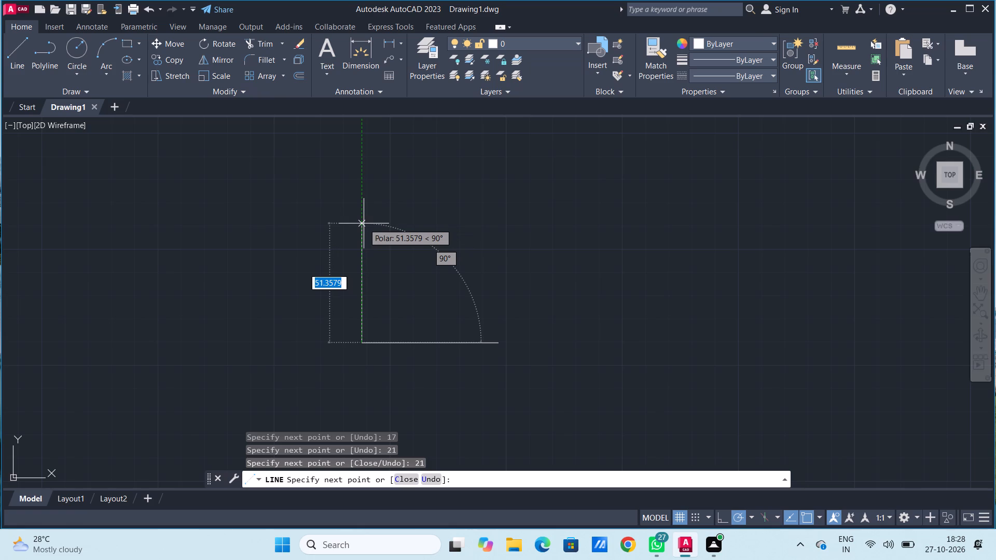
scroll(364, 223, up, 3)
scroll(364, 223, down, 2)
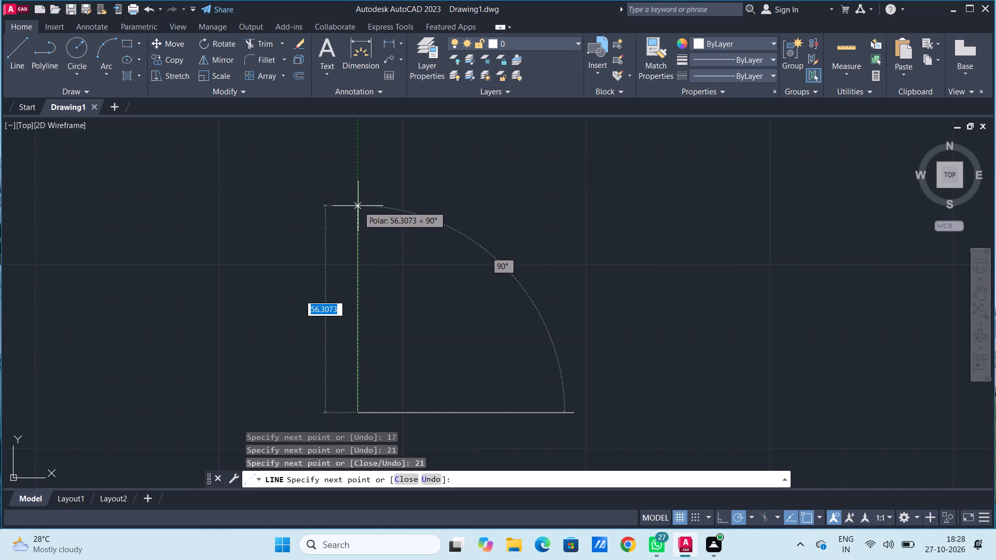
scroll(358, 206, up, 2)
scroll(358, 206, down, 3)
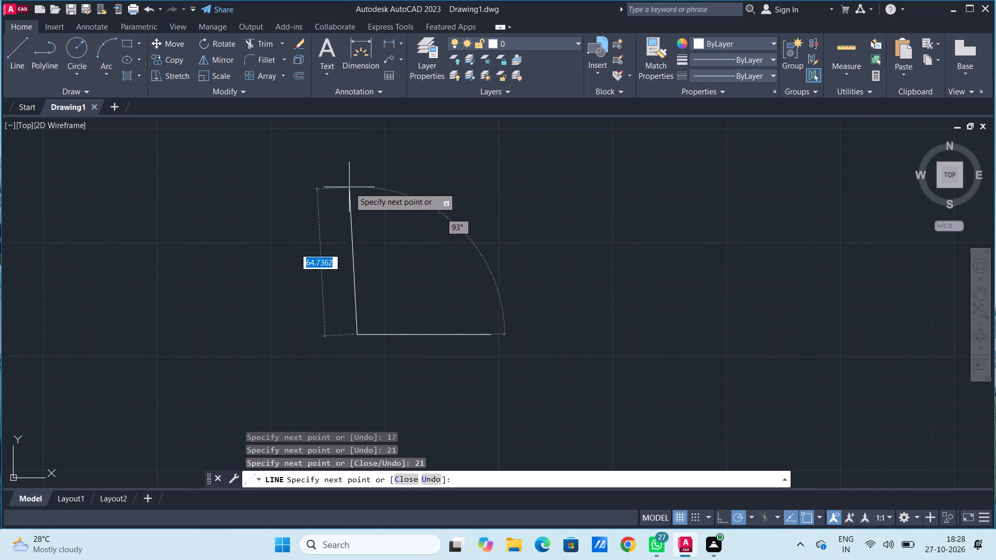
middle_drag(359, 184, 381, 234)
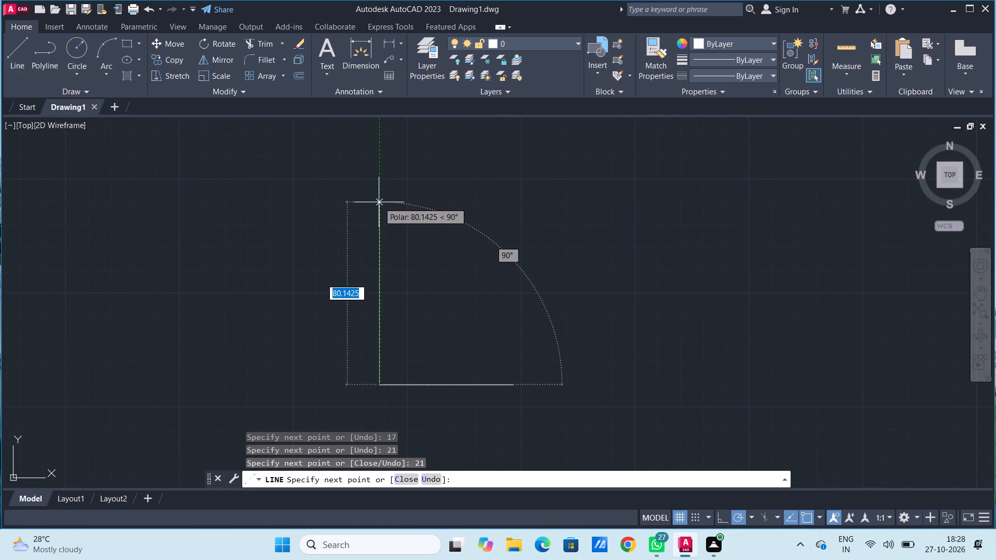
scroll(379, 202, up, 3)
scroll(379, 202, down, 5)
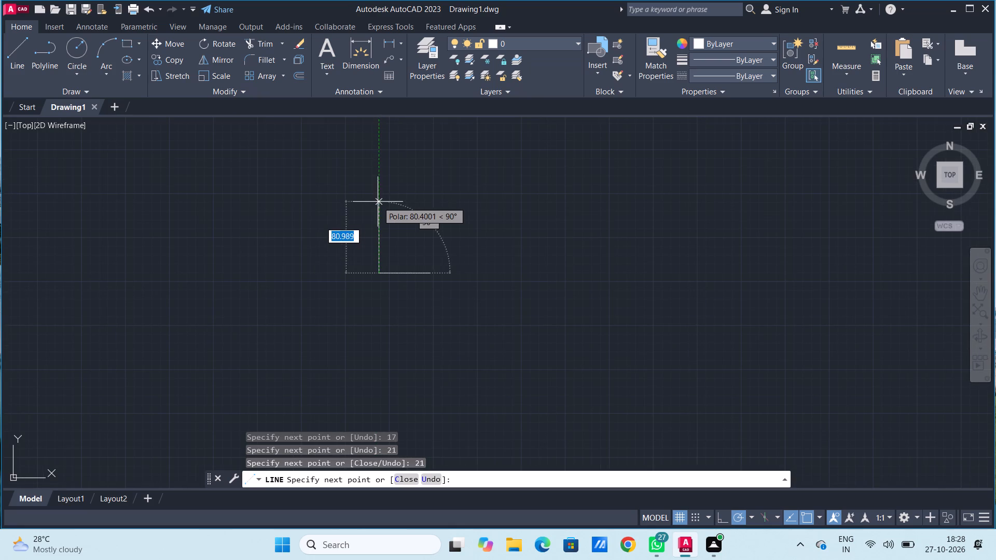
middle_drag(380, 174, 424, 242)
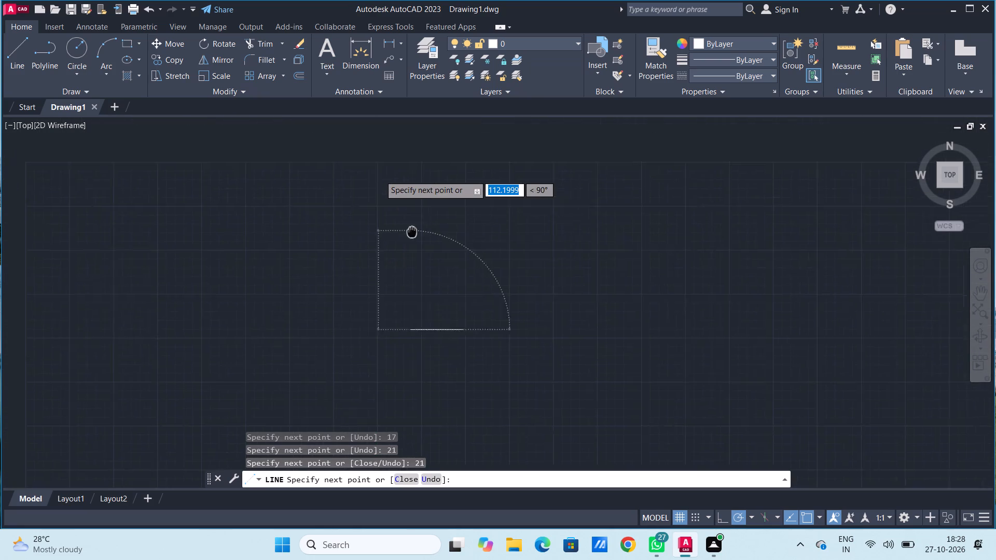
middle_drag(424, 242, 439, 262)
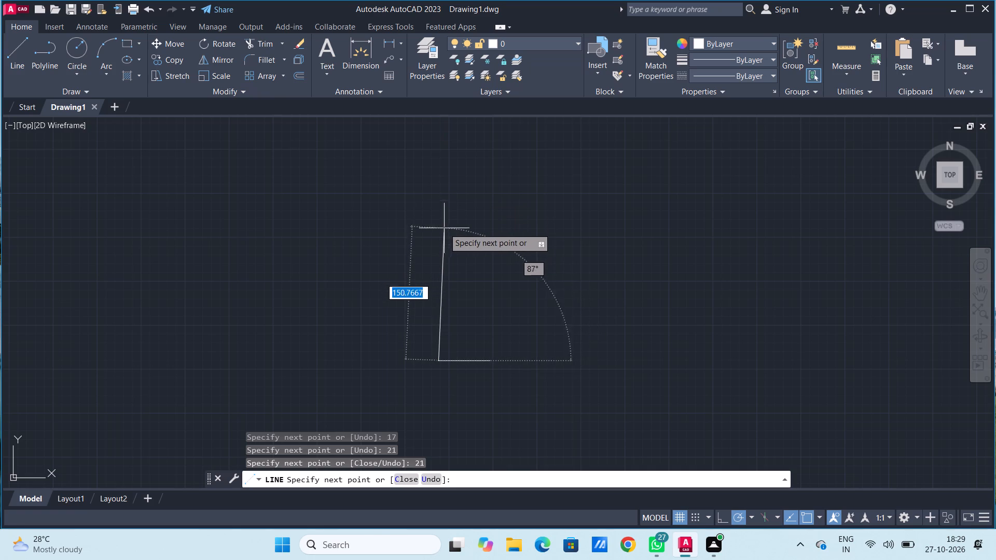
scroll(455, 347, down, 2)
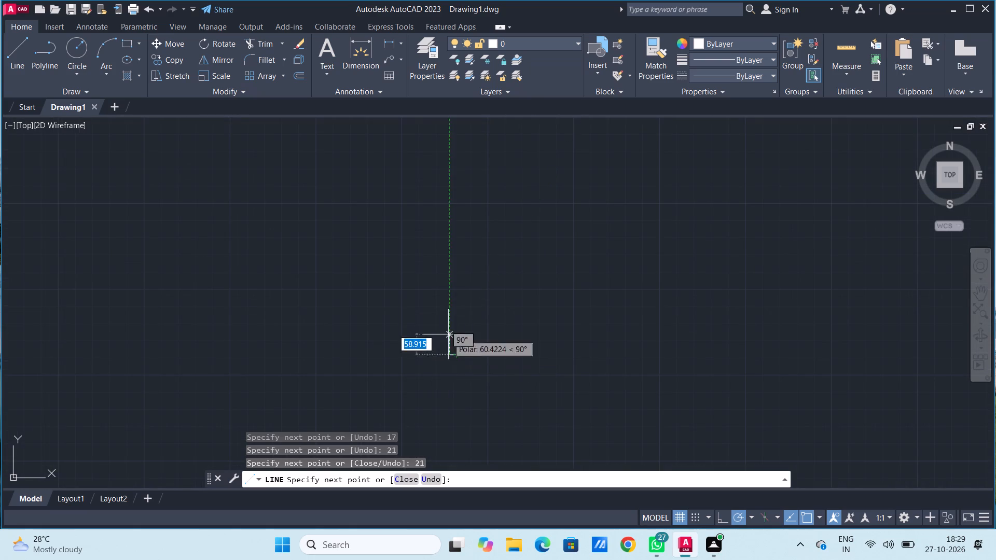
scroll(483, 366, up, 3)
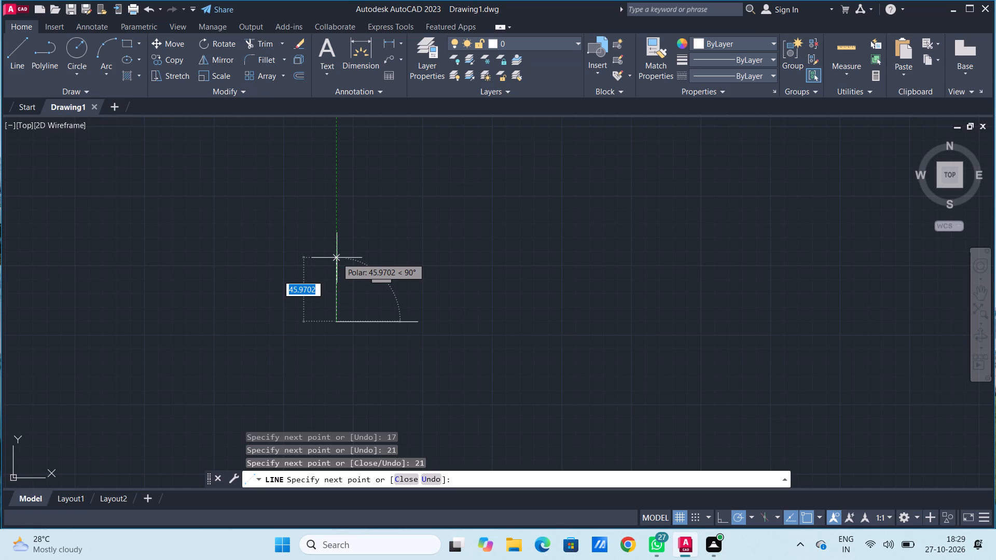
key(7)
key(5)
key(Return)
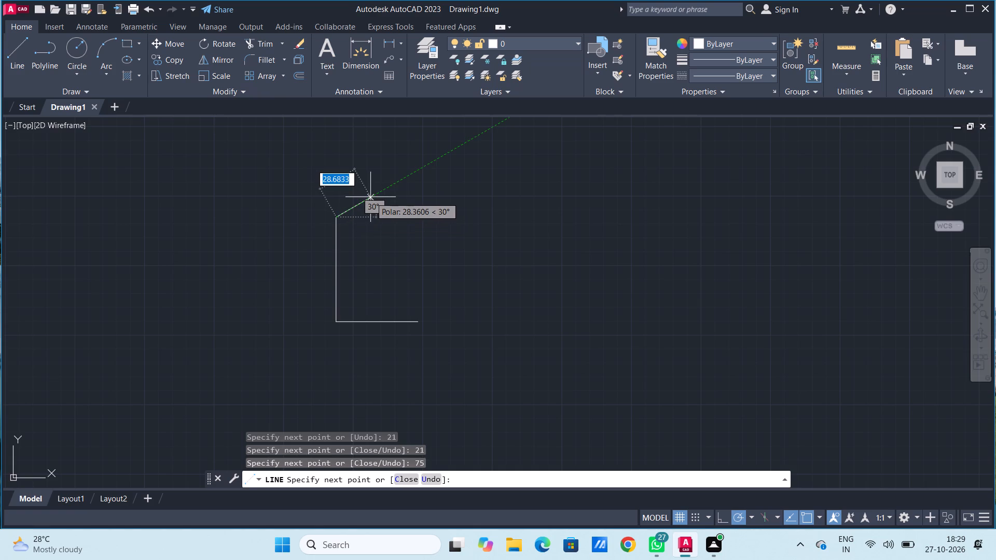
key(space)
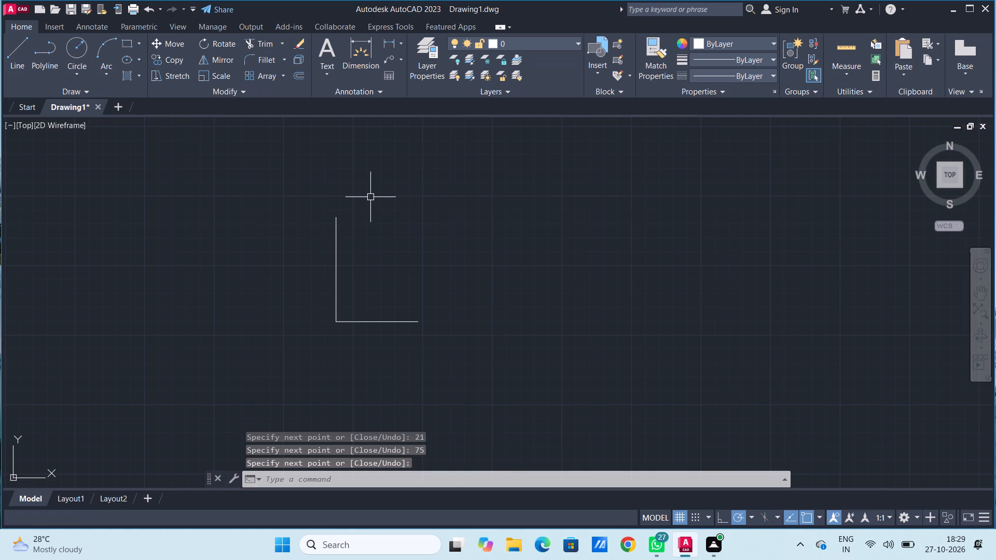
Draw a vertical line 75 units up from the base's segment joint nearest the left side, level with the left side's top.
key(space)
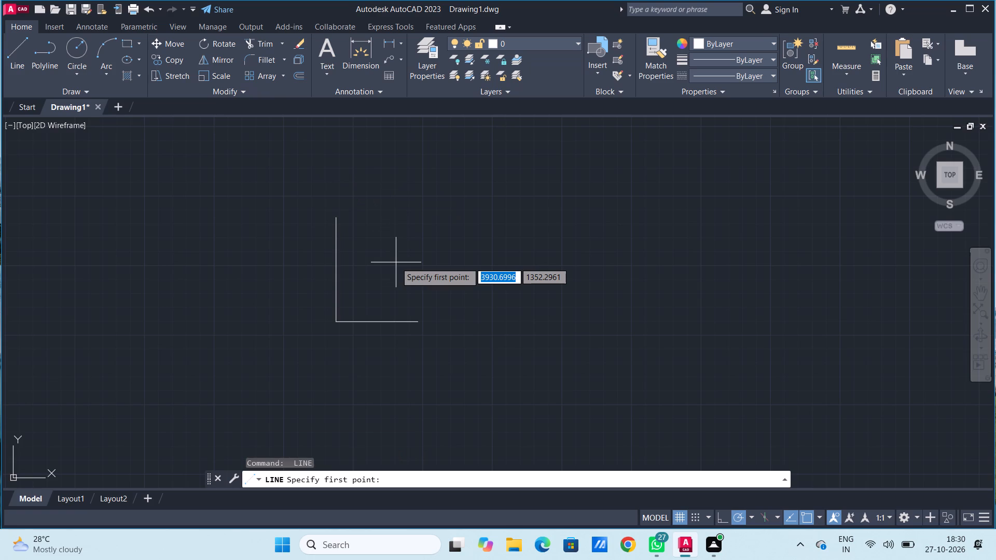
scroll(284, 320, down, 1)
scroll(278, 310, up, 3)
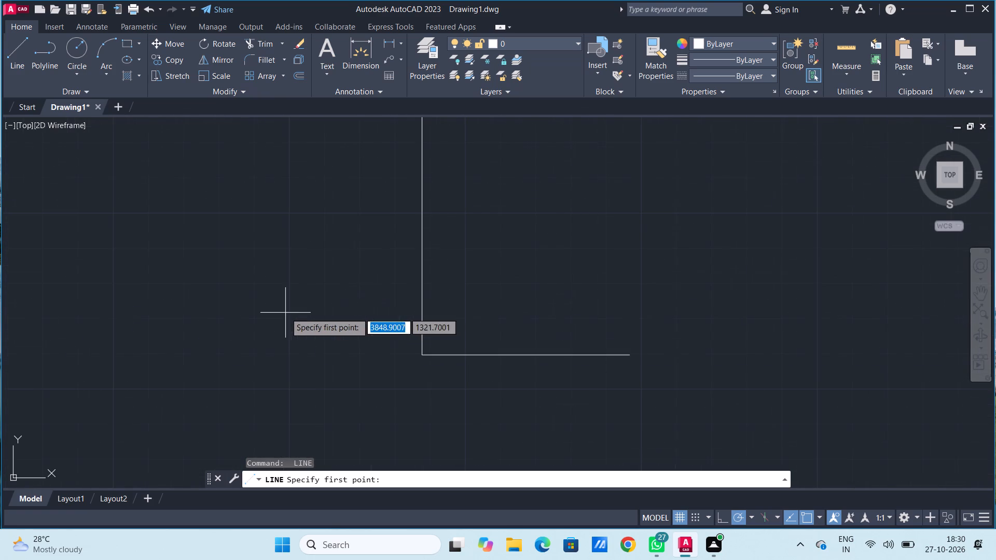
click(499, 357)
scroll(507, 249, up, 4)
scroll(505, 249, down, 3)
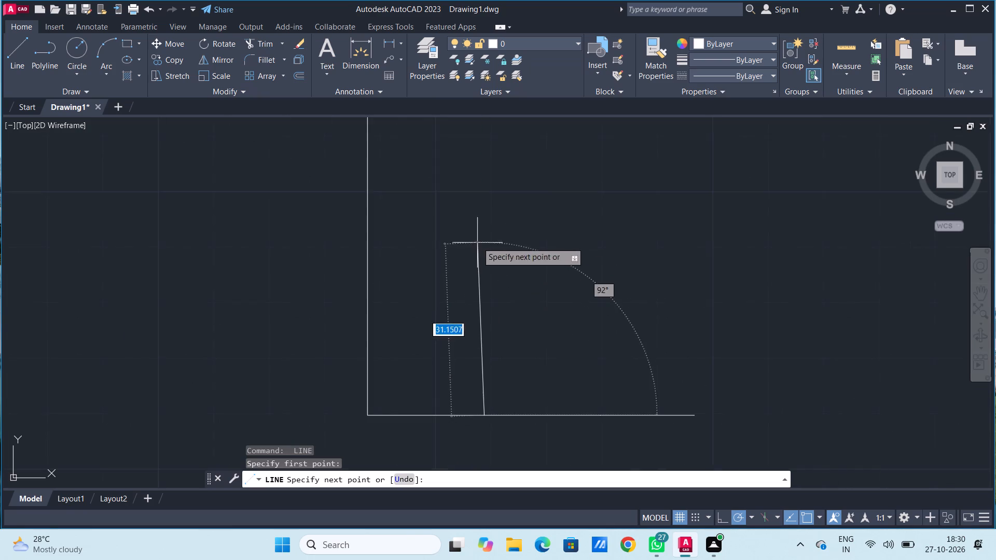
scroll(476, 241, down, 2)
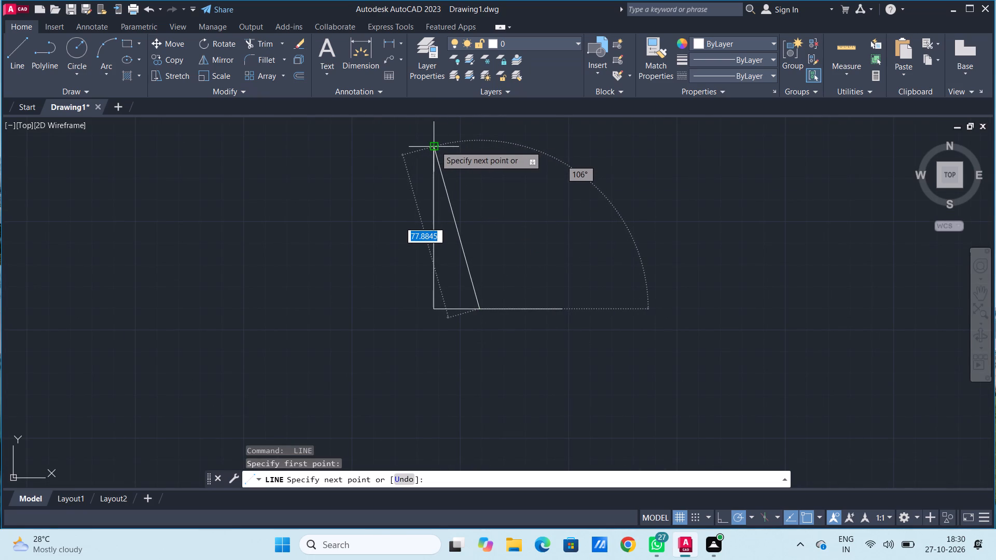
click(478, 146)
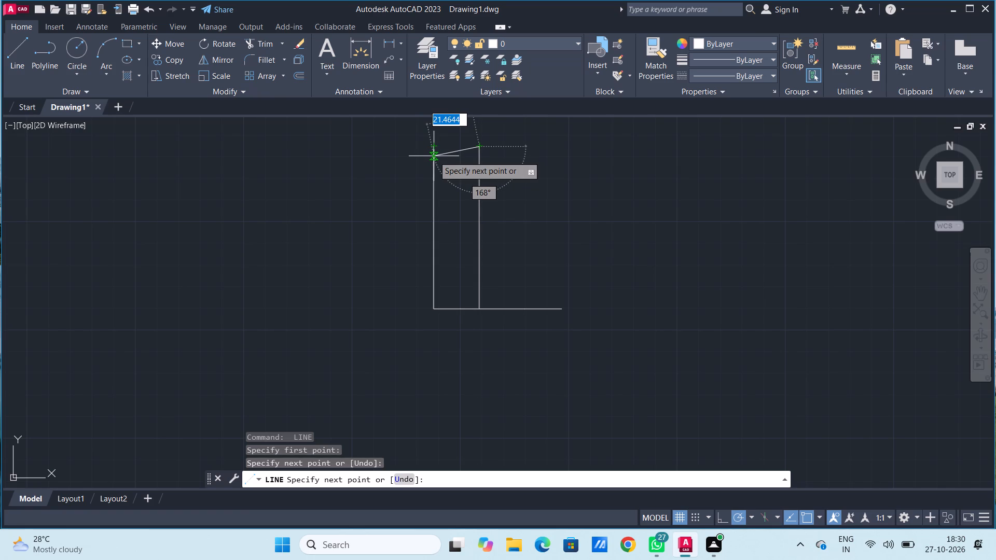
Continue with a sloped line about 22 units long from the inner vertical's top down to the left side, and finish the line.
scroll(434, 156, down, 2)
scroll(434, 156, up, 4)
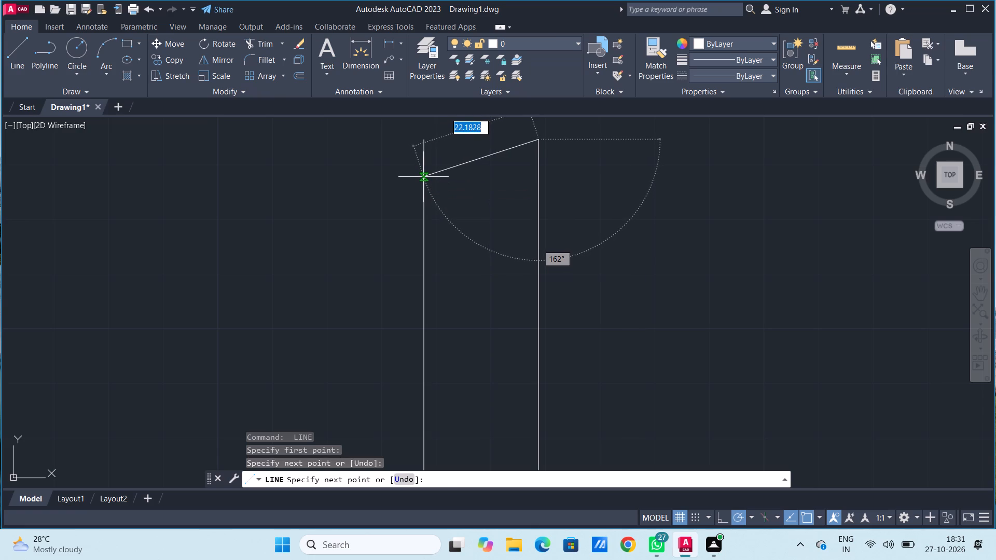
click(423, 177)
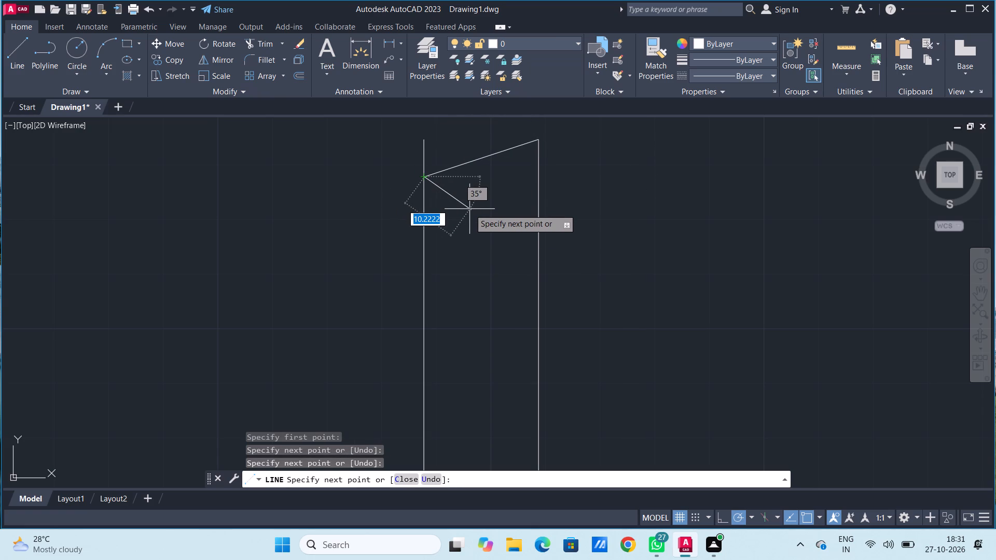
key(space)
Trim the stub of the left vertical side that extends above the sloped top line.
scroll(469, 209, up, 4)
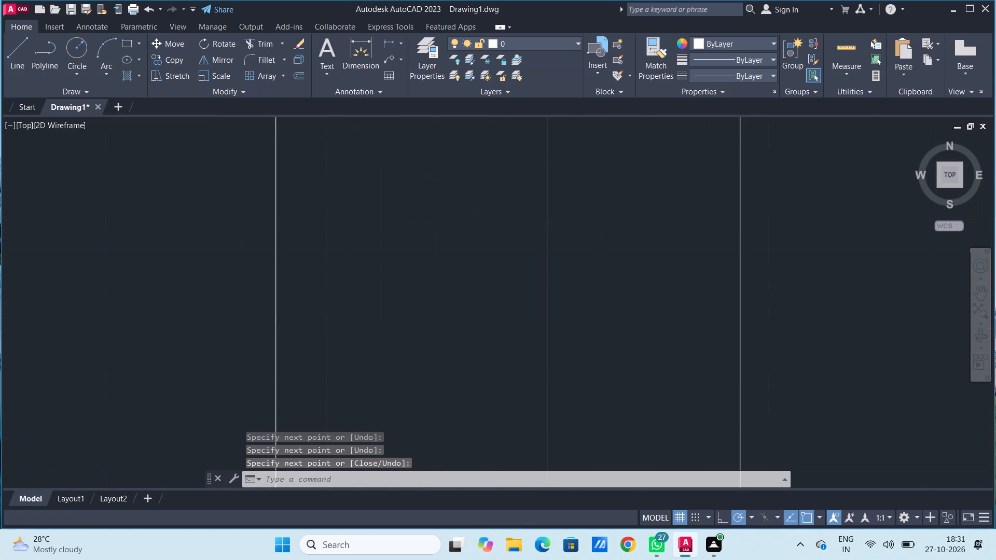
scroll(469, 209, down, 6)
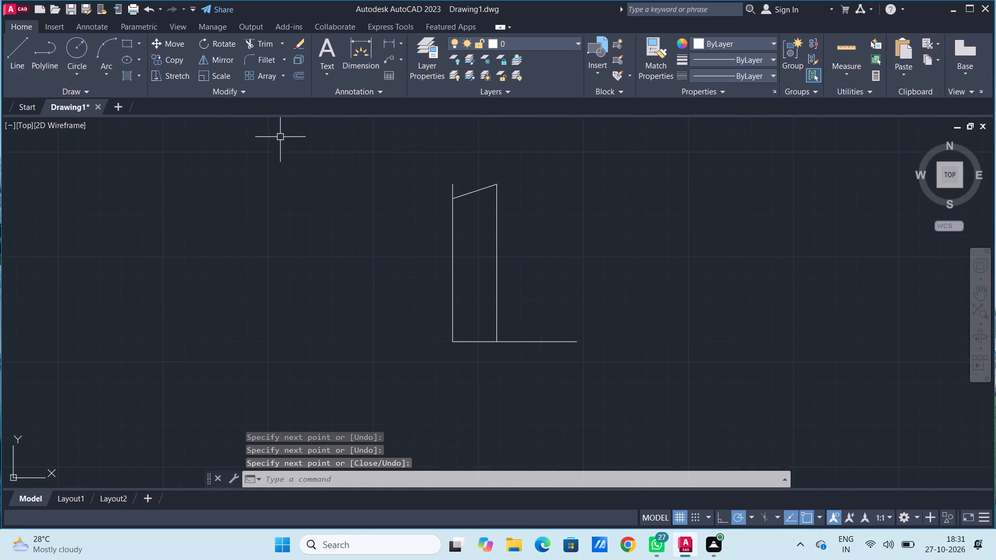
click(257, 39)
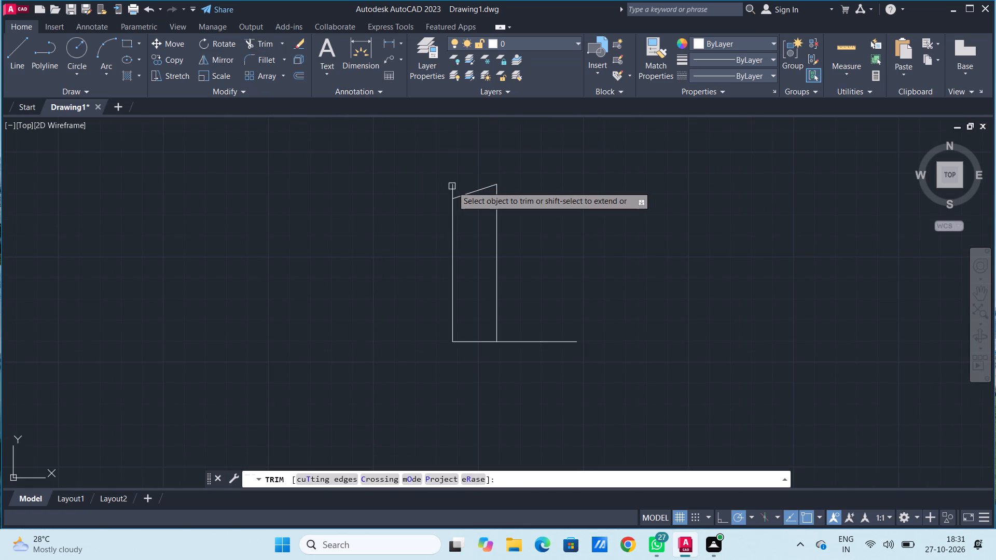
click(452, 186)
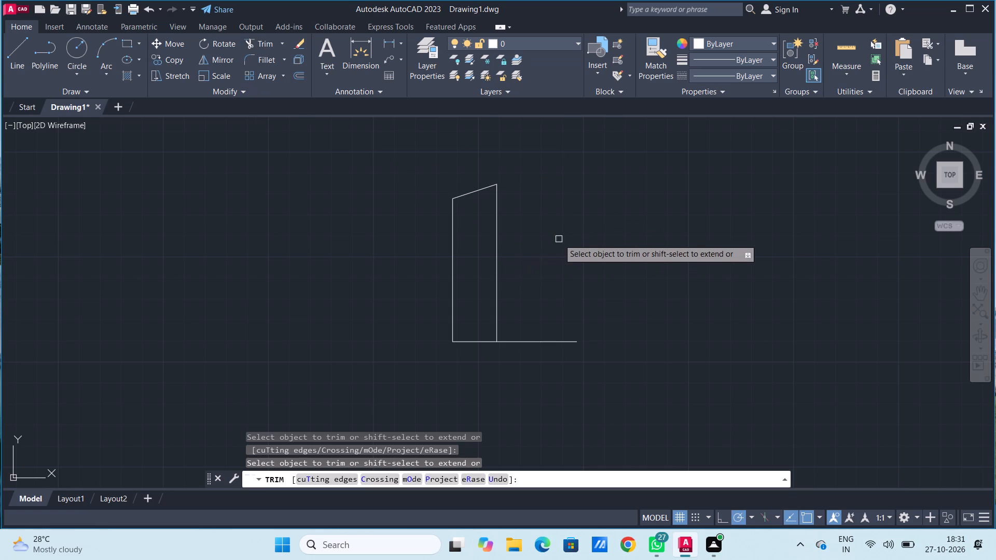
scroll(469, 191, down, 3)
scroll(476, 191, up, 3)
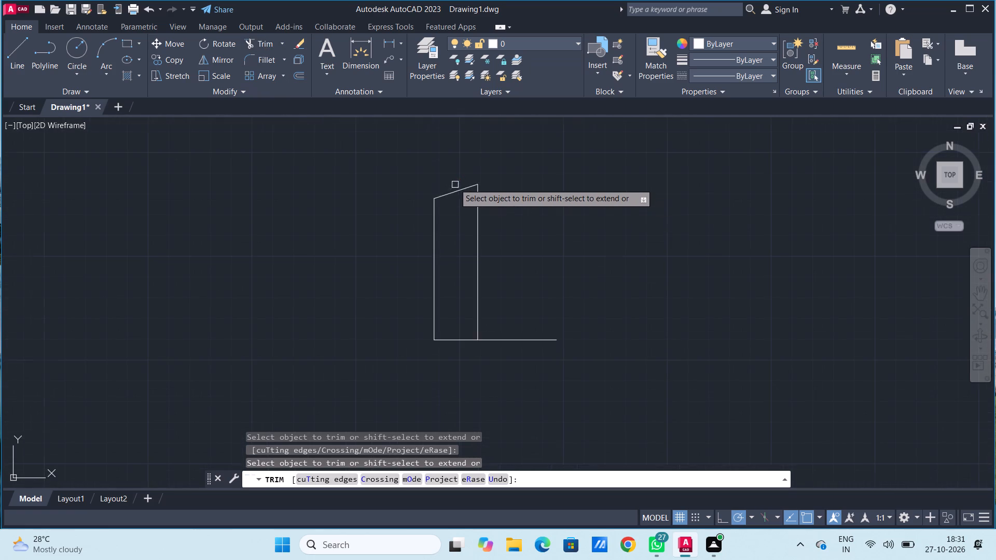
scroll(454, 183, up, 2)
scroll(454, 183, down, 1)
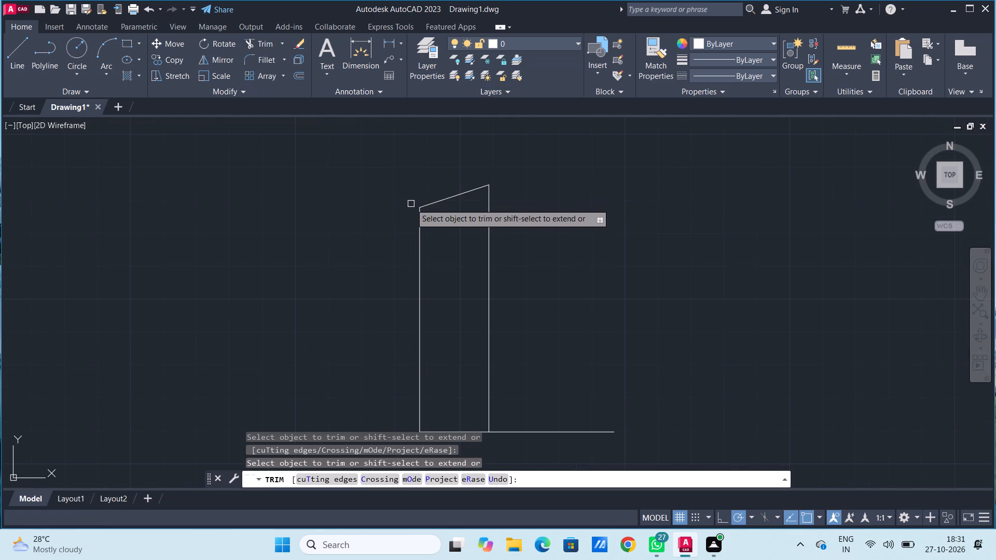
key(Escape)
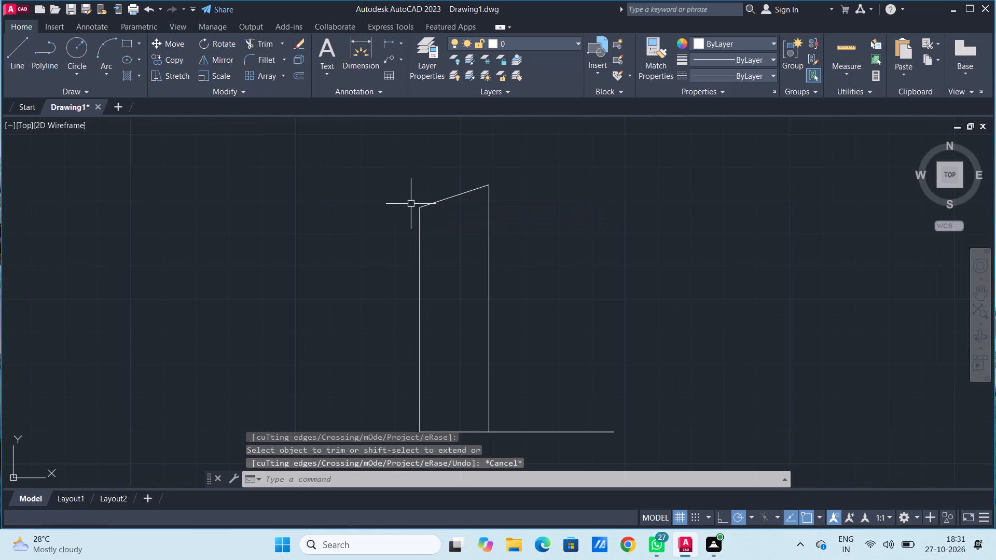
Fillet the corner between the sloped top line and the left vertical side with radius 5.
scroll(411, 204, up, 1)
scroll(411, 211, down, 1)
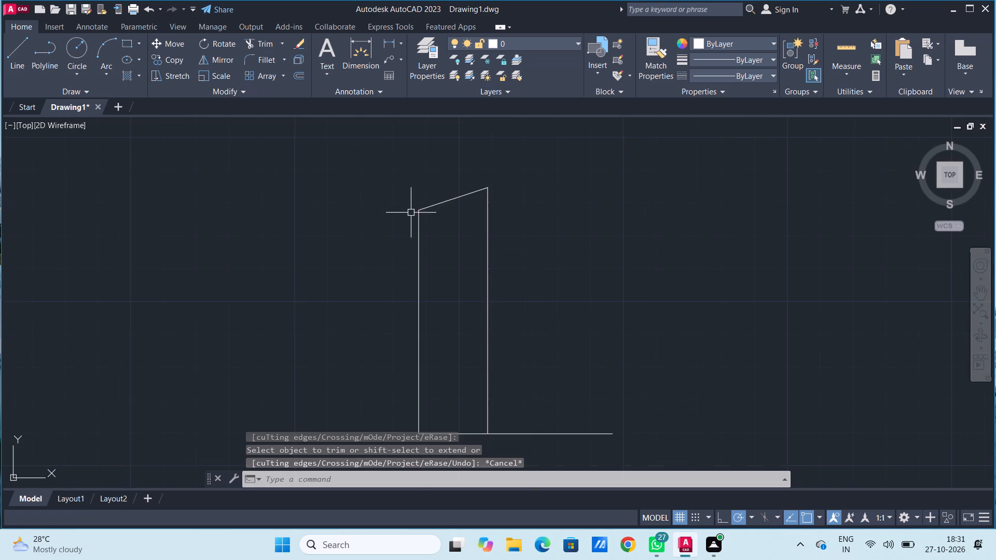
scroll(411, 238, down, 2)
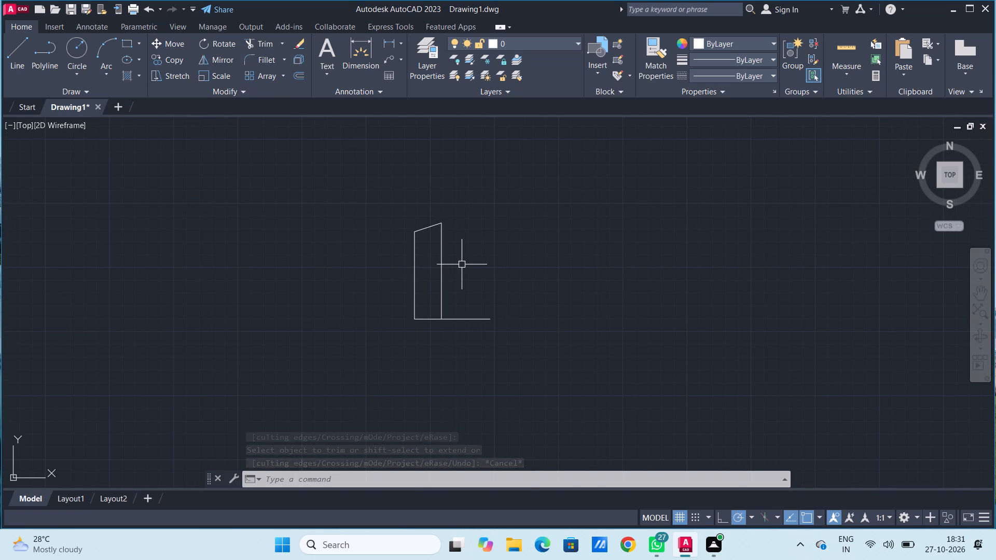
middle_drag(462, 264, 536, 263)
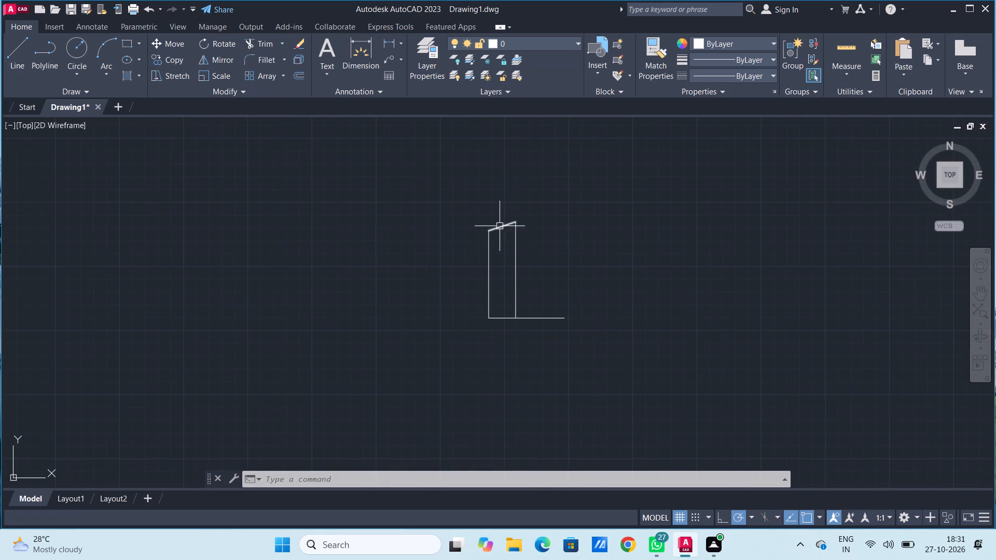
scroll(505, 229, up, 2)
scroll(514, 289, down, 1)
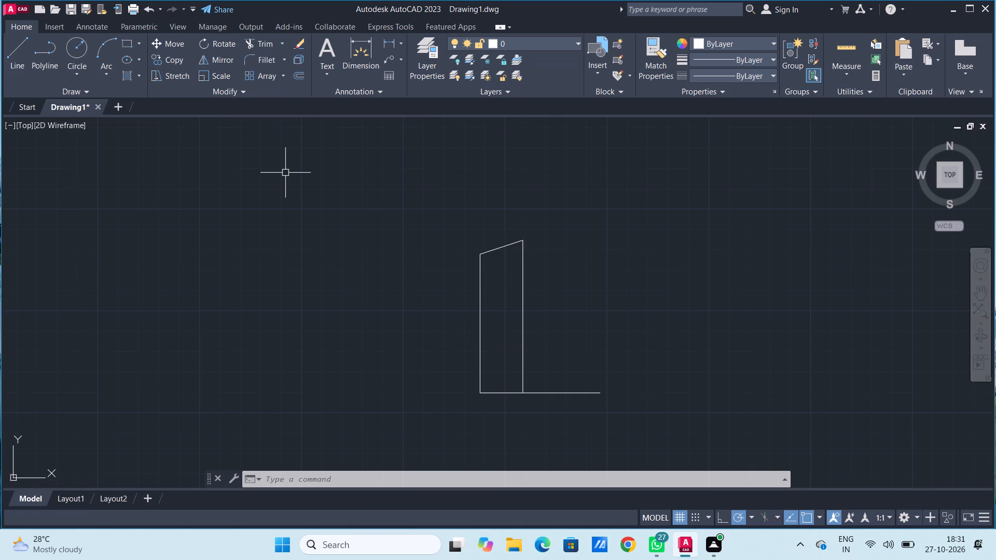
text(fil)
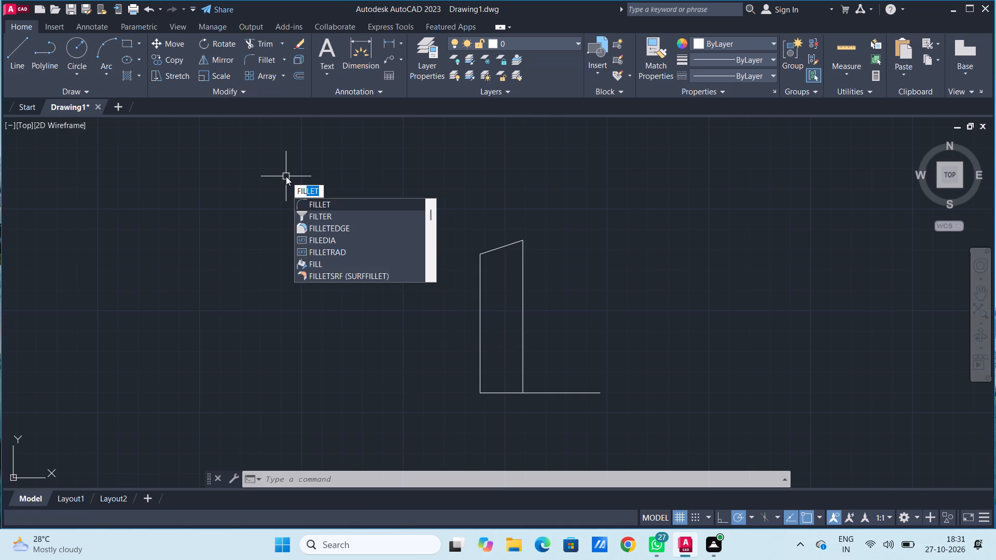
key(Return)
key(r)
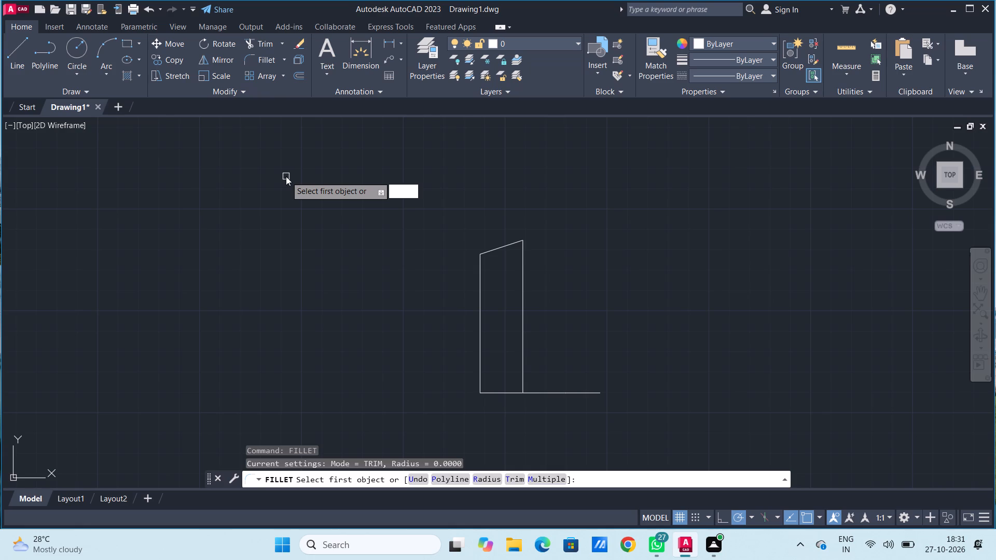
key(Return)
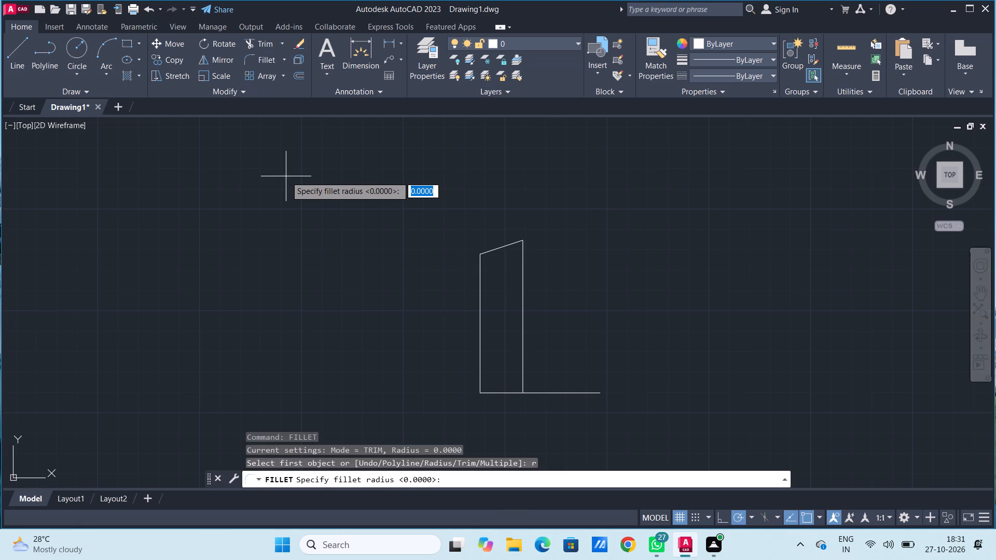
key(5)
key(Return)
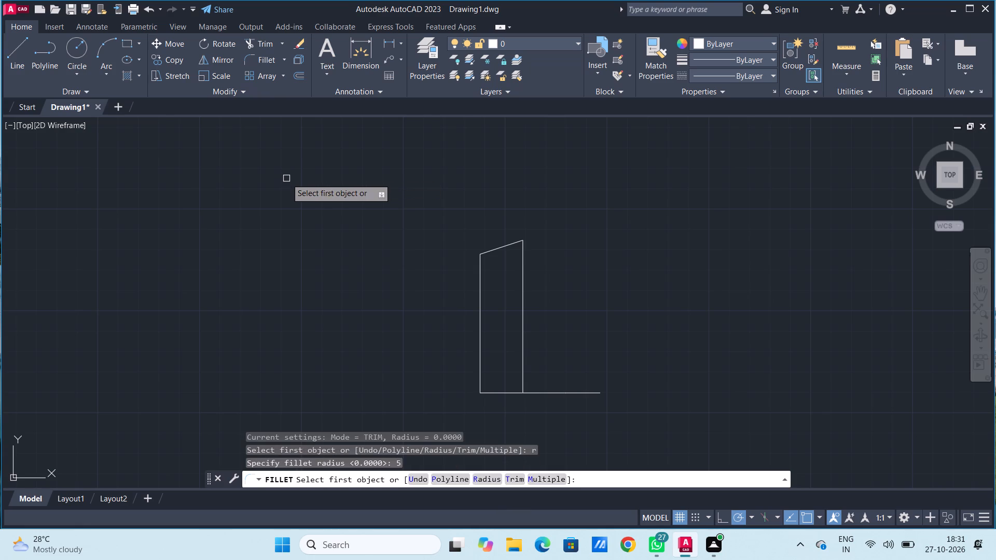
click(482, 251)
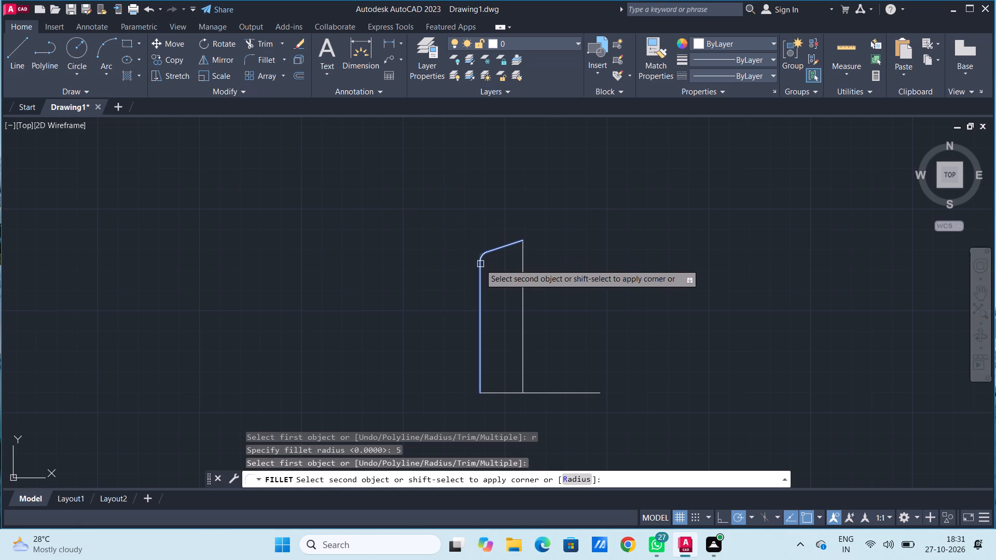
click(480, 264)
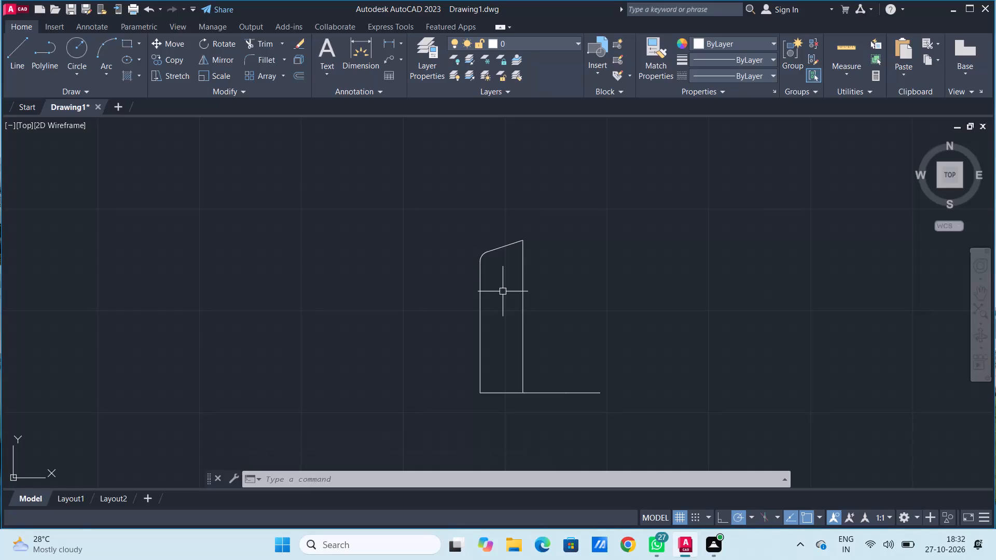
Draw a diagonal line about 3 units long at 150° from just below the inner vertical's top to the sloped top line.
scroll(546, 239, down, 2)
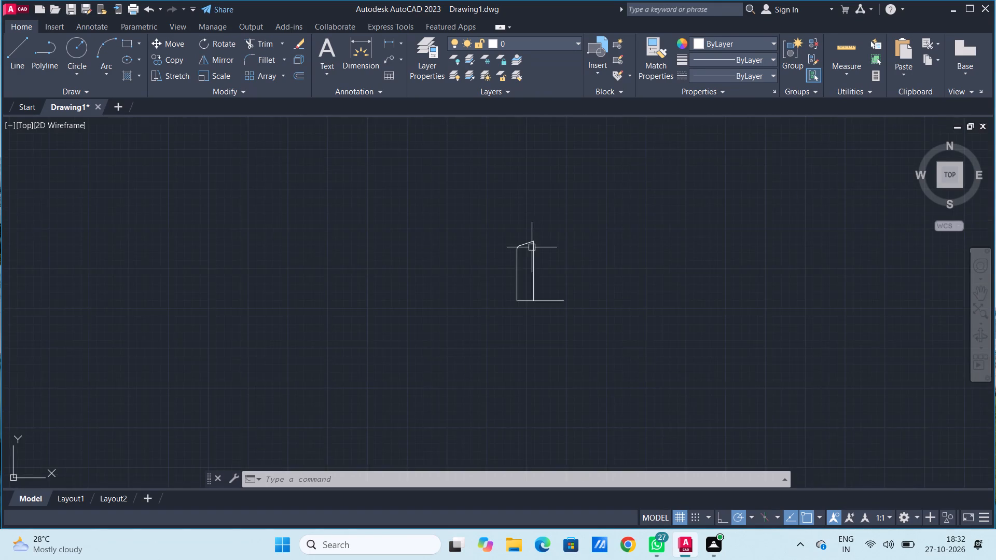
scroll(532, 248, up, 4)
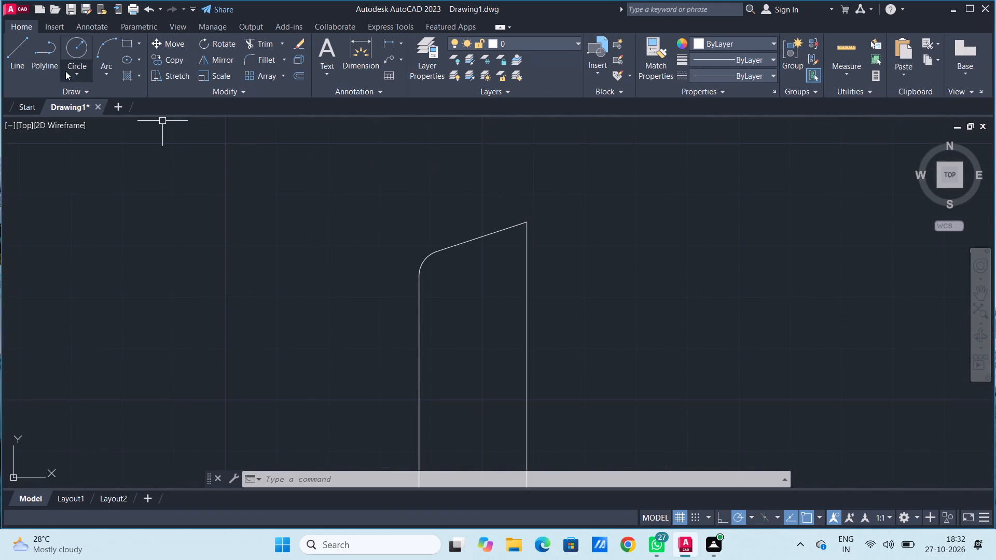
click(22, 48)
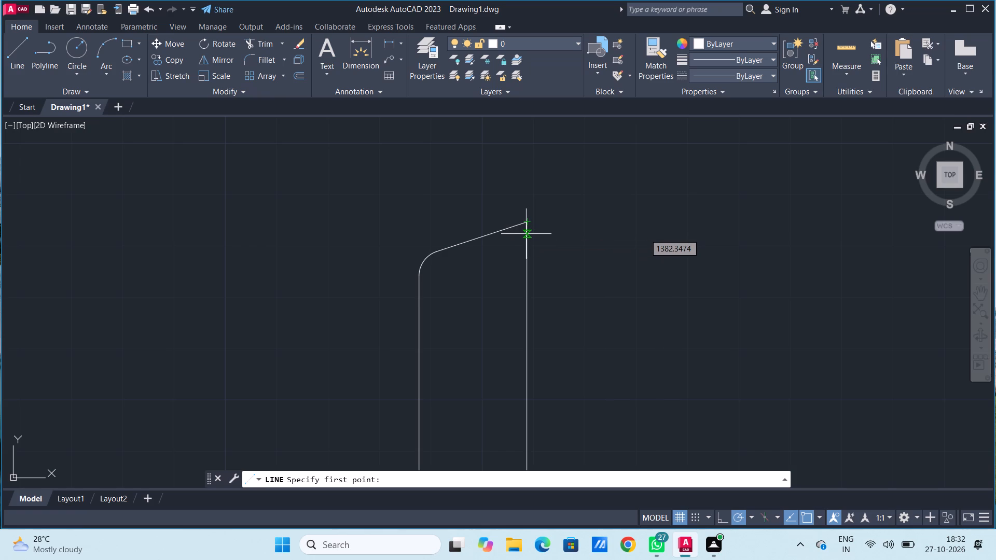
click(526, 234)
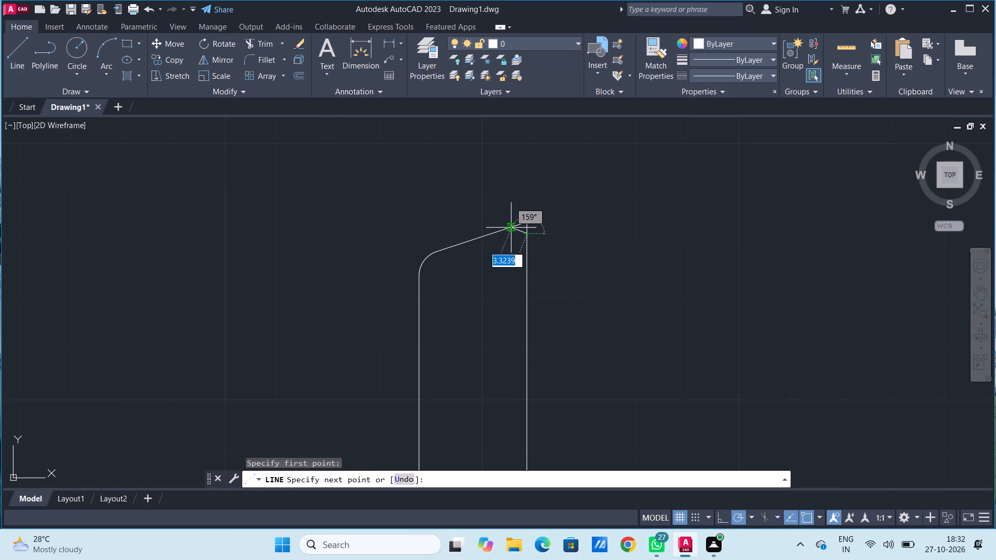
scroll(512, 227, down, 3)
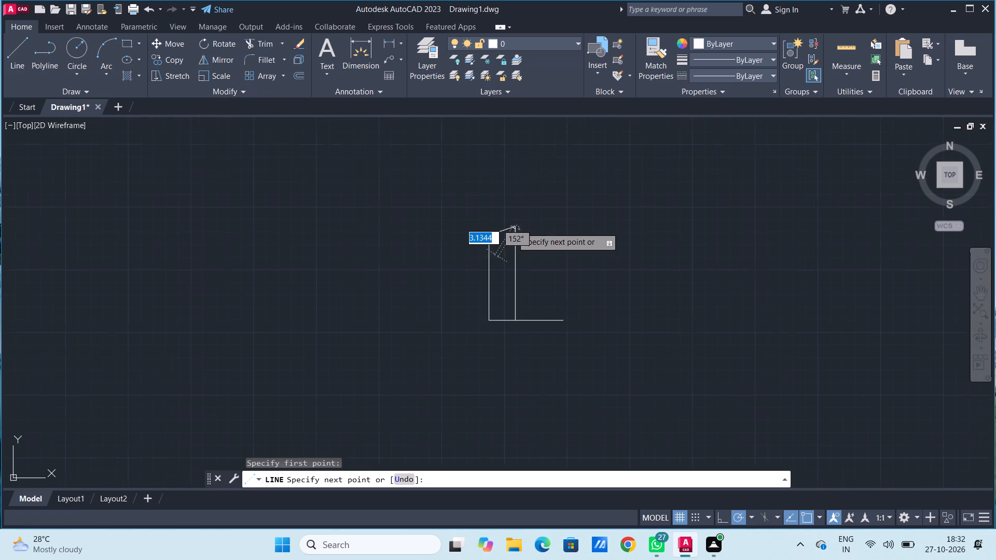
scroll(512, 227, up, 6)
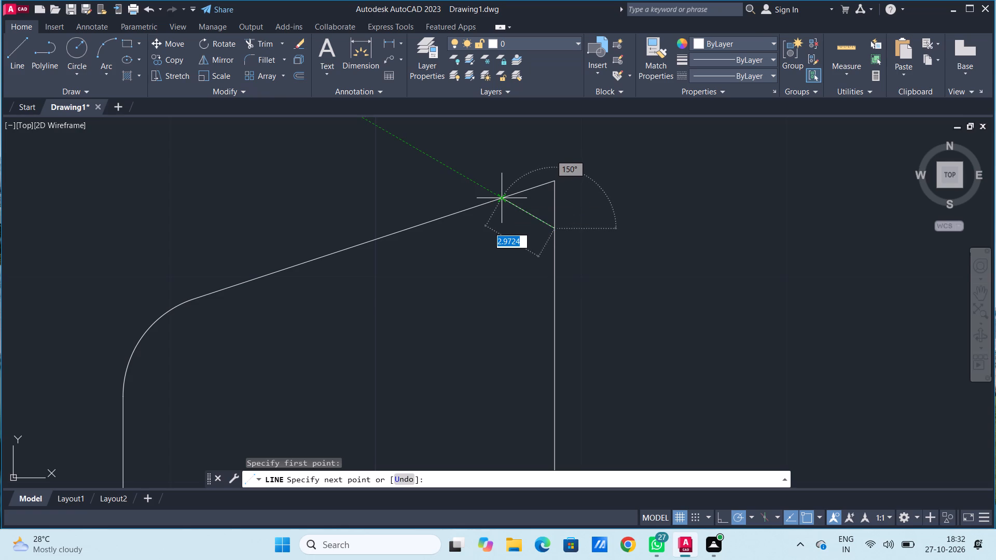
click(501, 200)
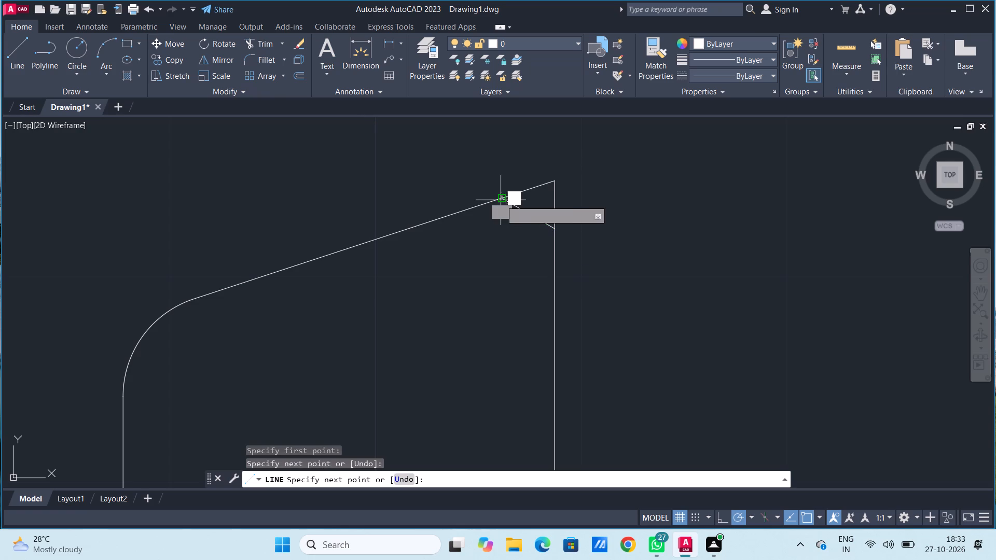
key(space)
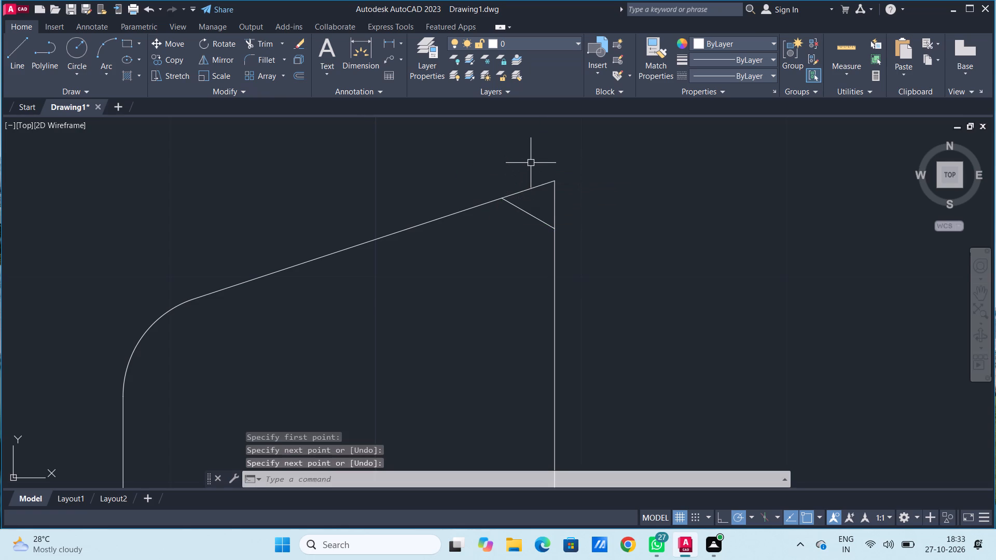
Trim the pieces of the sloped top line and inner vertical that extend beyond the diagonal corner cut.
scroll(531, 163, up, 3)
scroll(531, 164, down, 6)
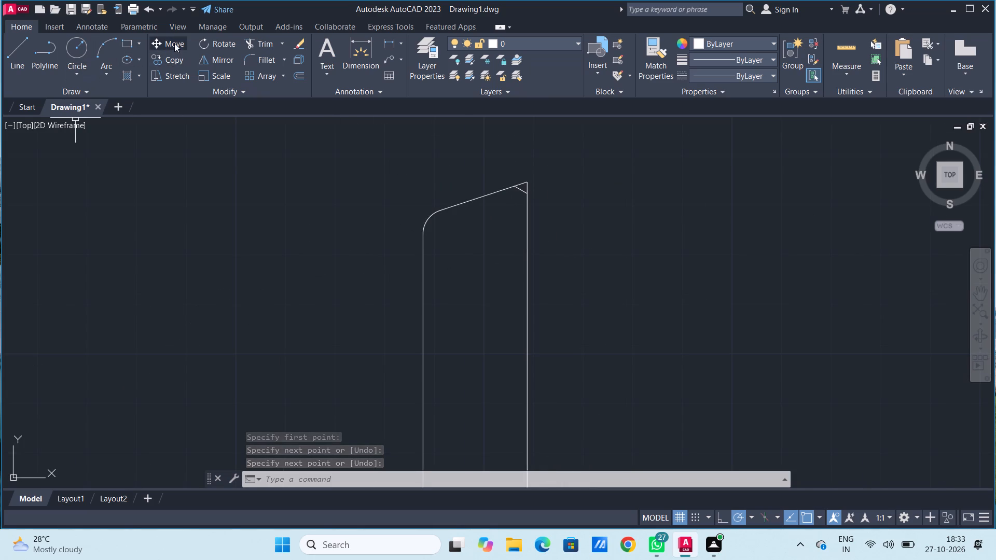
click(254, 45)
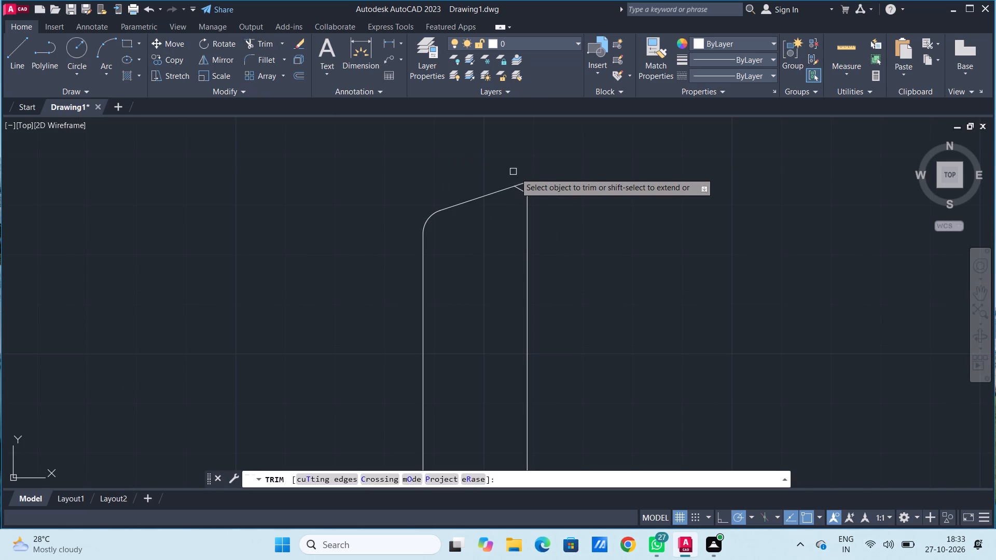
scroll(531, 188, up, 3)
click(476, 173)
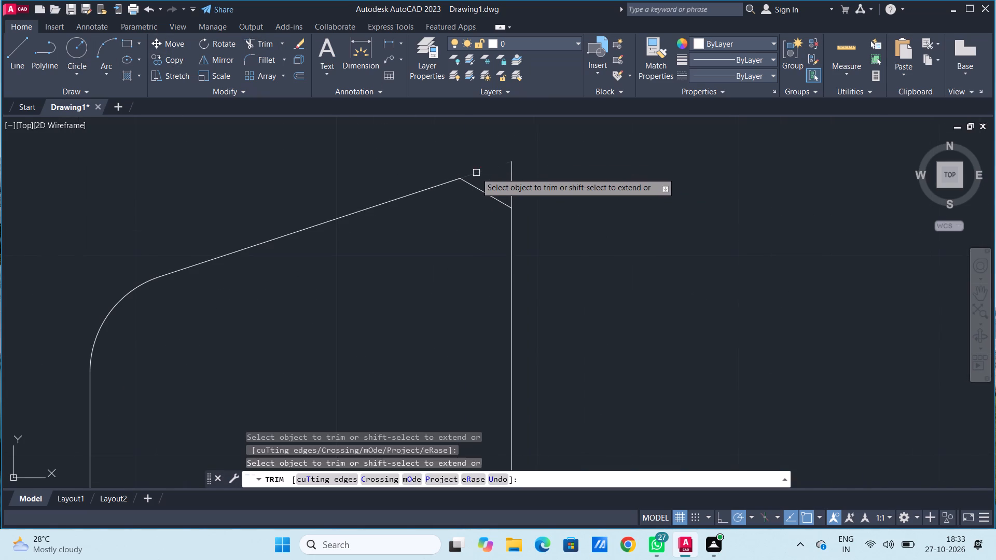
click(513, 180)
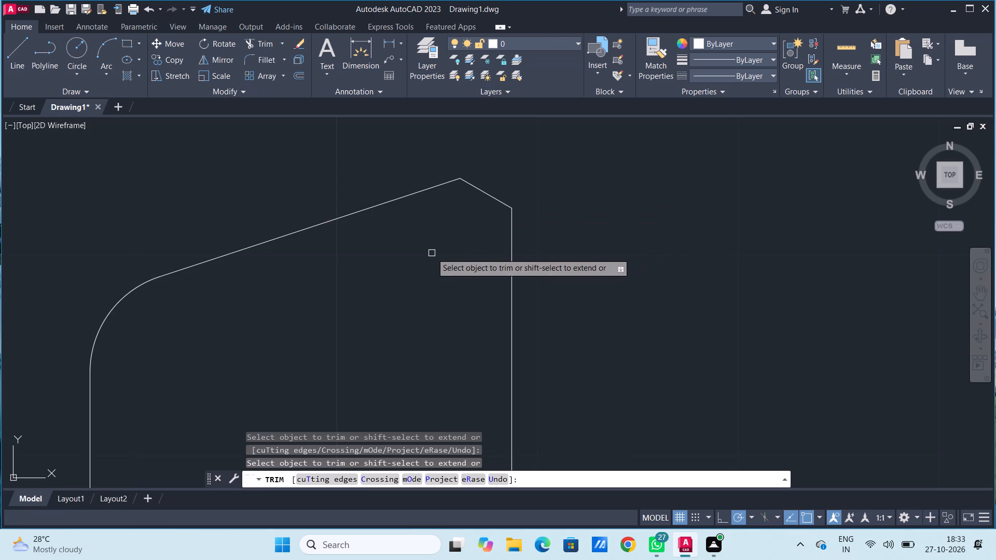
scroll(432, 253, down, 6)
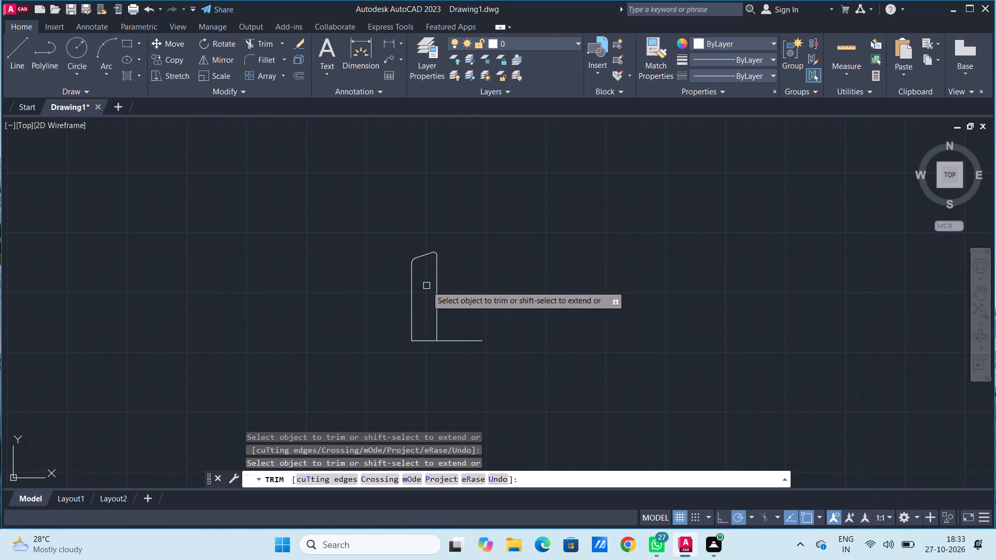
middle_drag(426, 286, 579, 239)
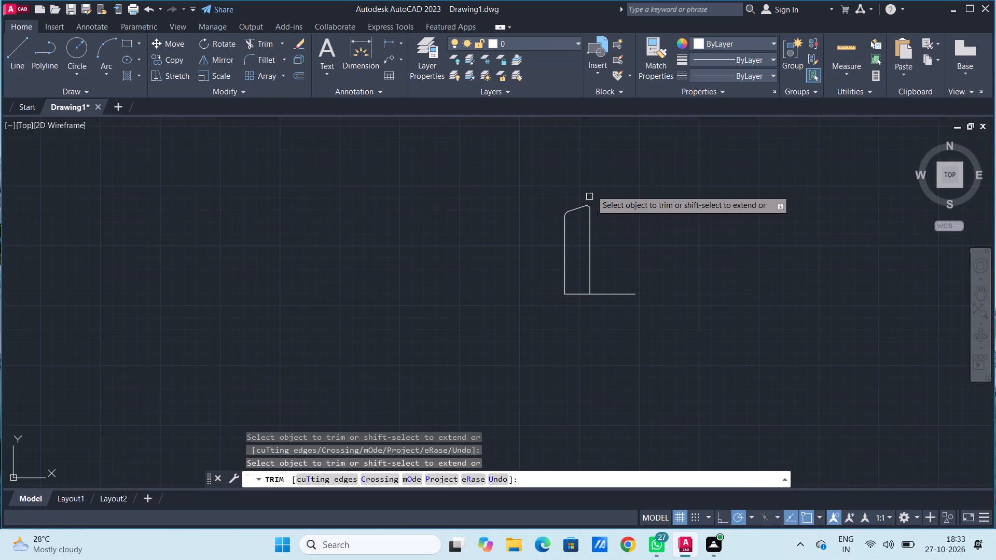
scroll(591, 202, up, 2)
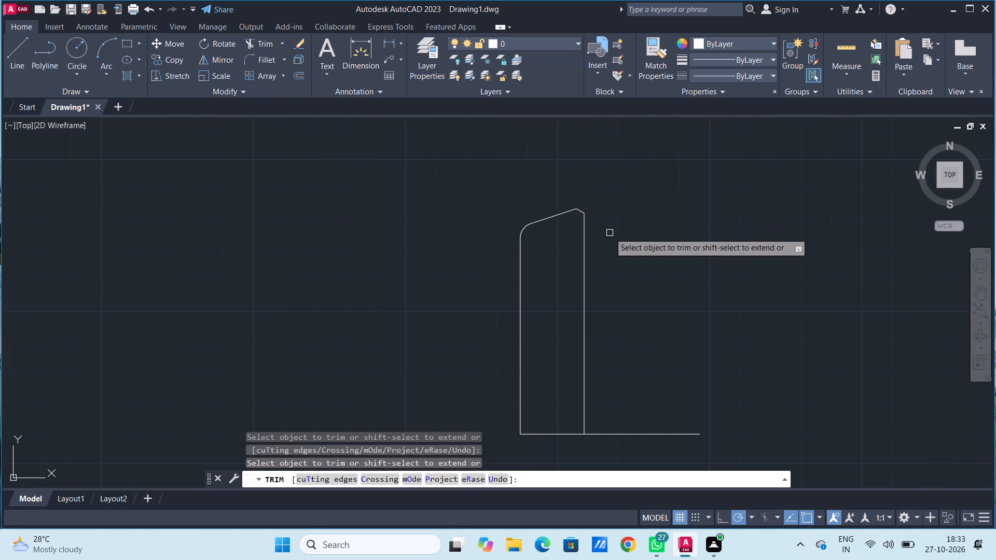
key(Escape)
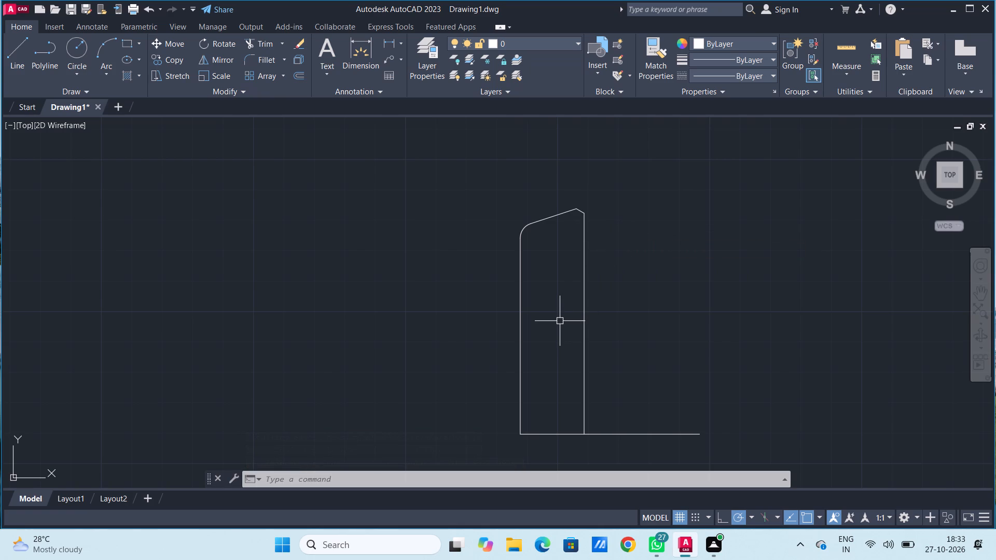
Draw a stepped line from the left vertical's midpoint: 5 units right, 10 down, 4 right and 5 up.
scroll(560, 321, up, 2)
scroll(560, 321, down, 3)
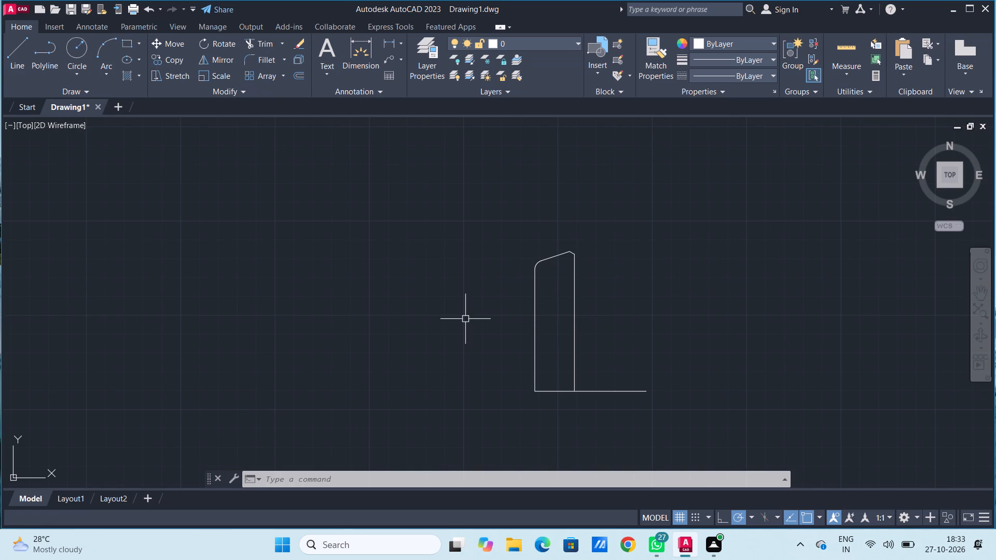
click(20, 55)
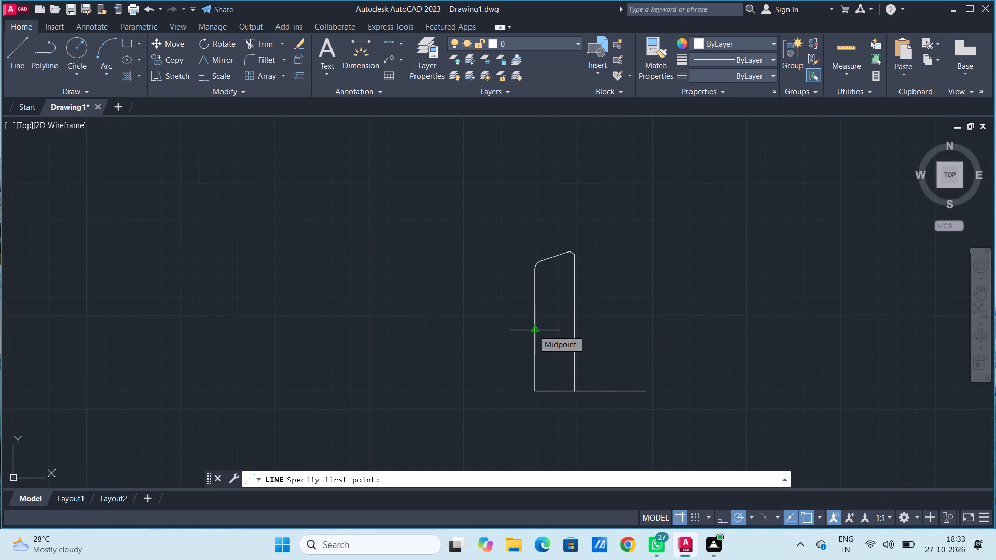
click(533, 330)
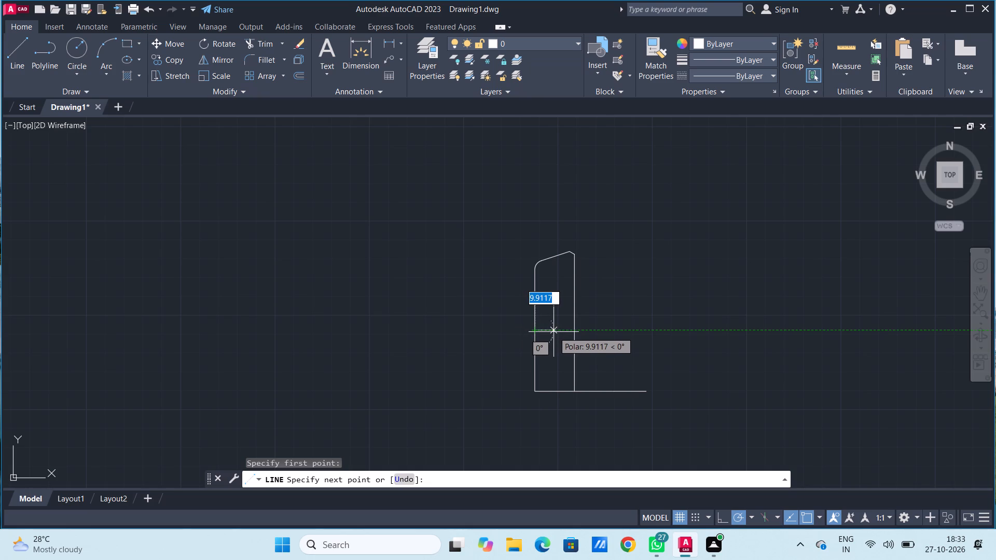
key(5)
key(Return)
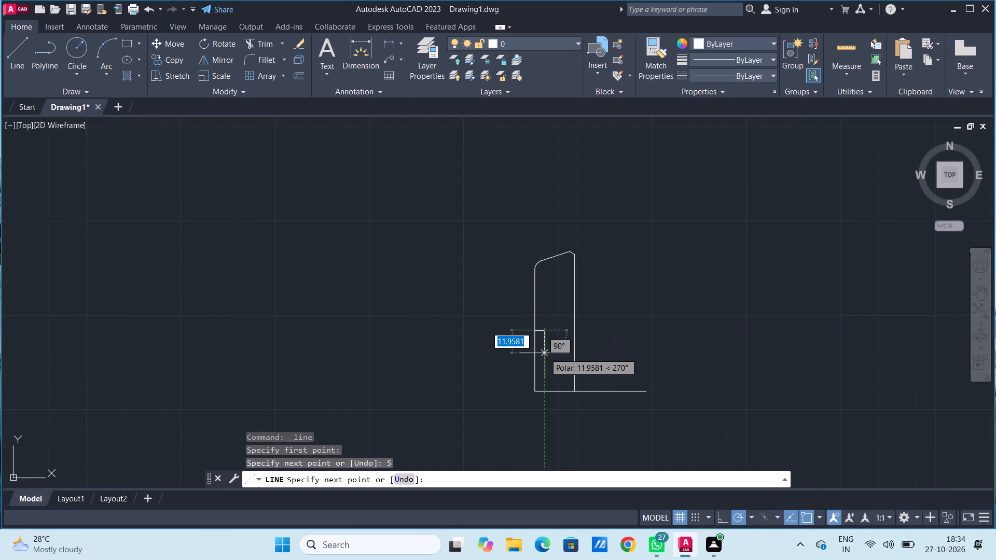
text(10)
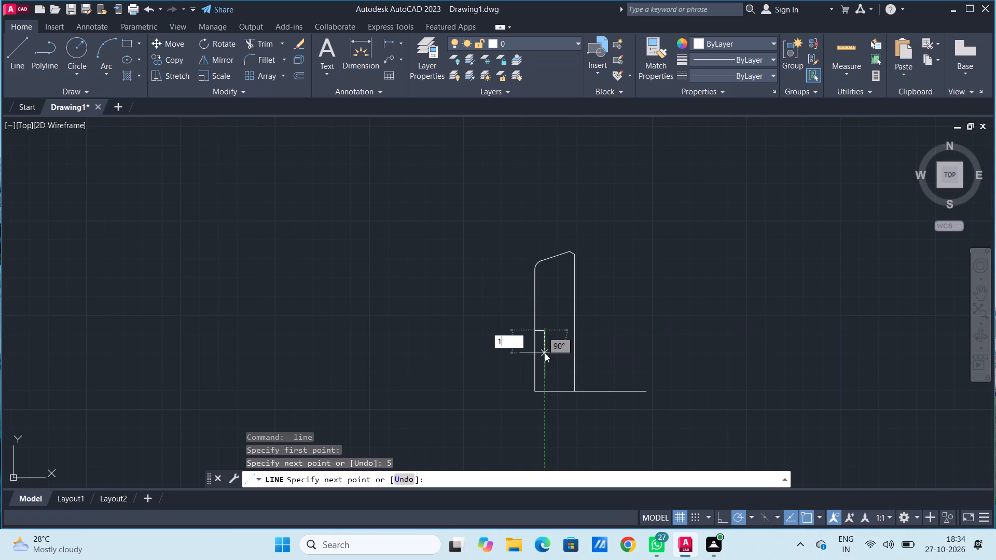
key(Return)
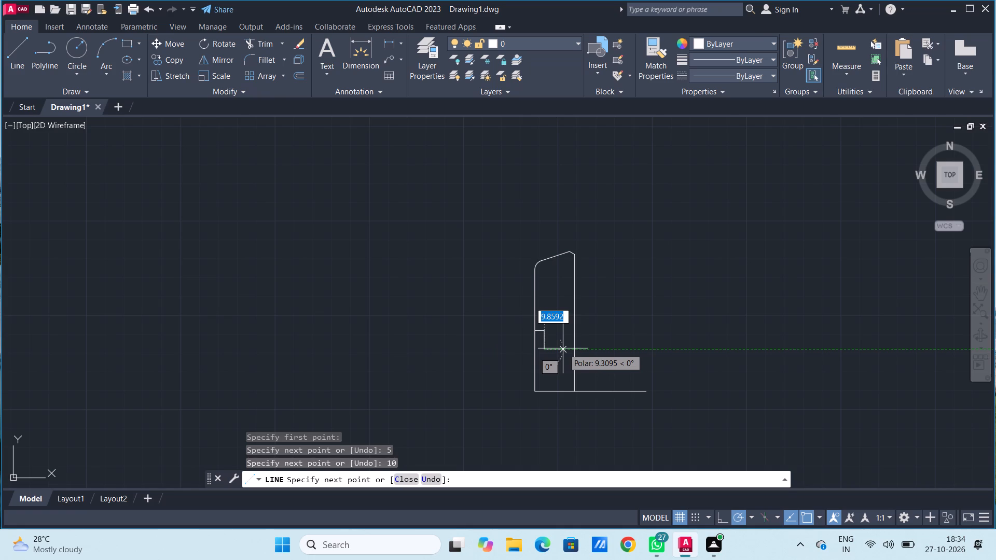
key(4)
key(Return)
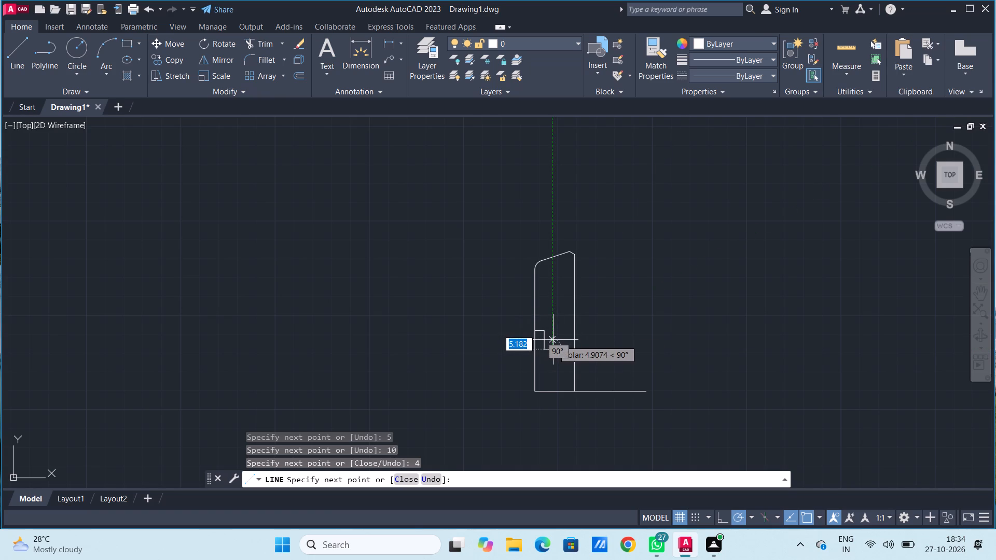
key(5)
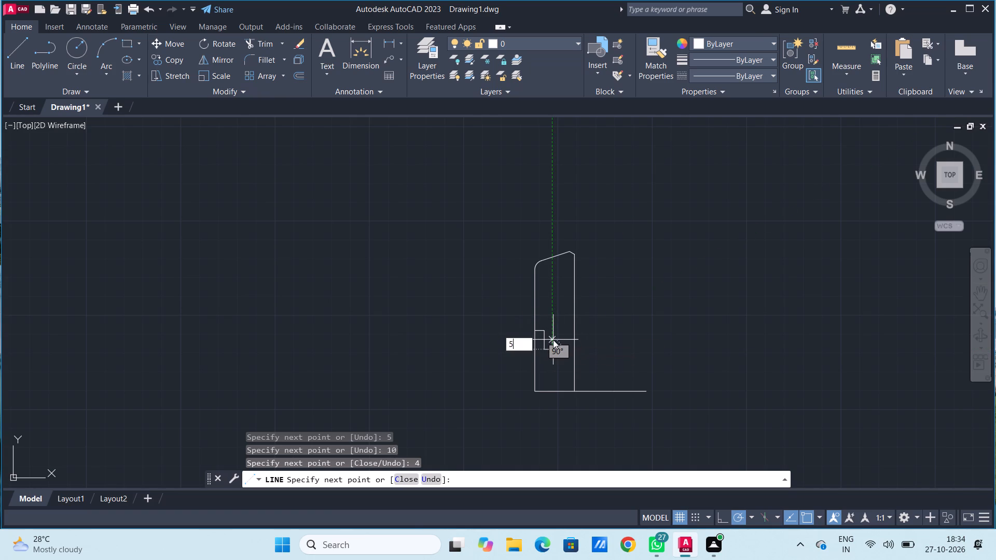
key(Return)
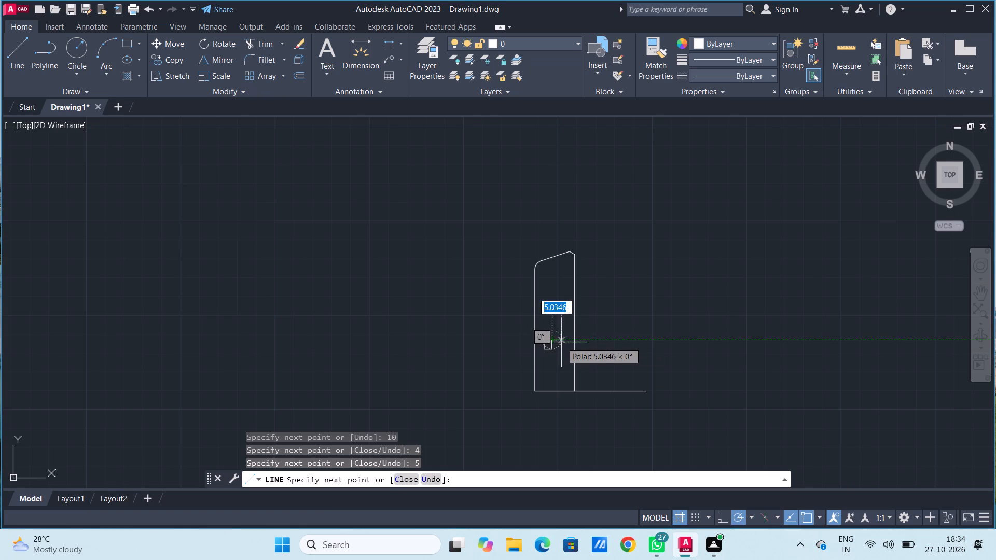
Continue the stepped line 4 units right, 5 down, 4 right, 10 up, and right to the inner vertical, and finish it.
scroll(561, 342, up, 3)
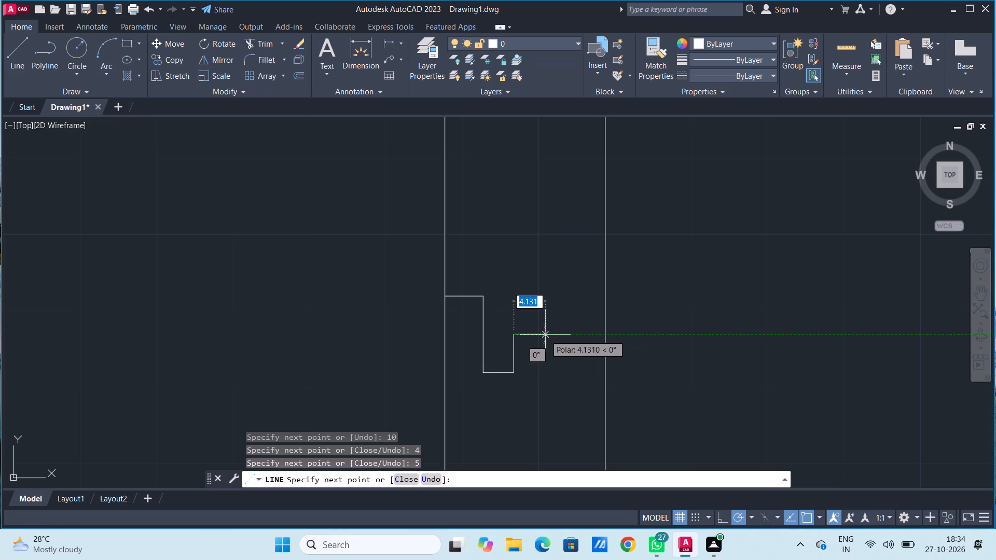
key(4)
key(Return)
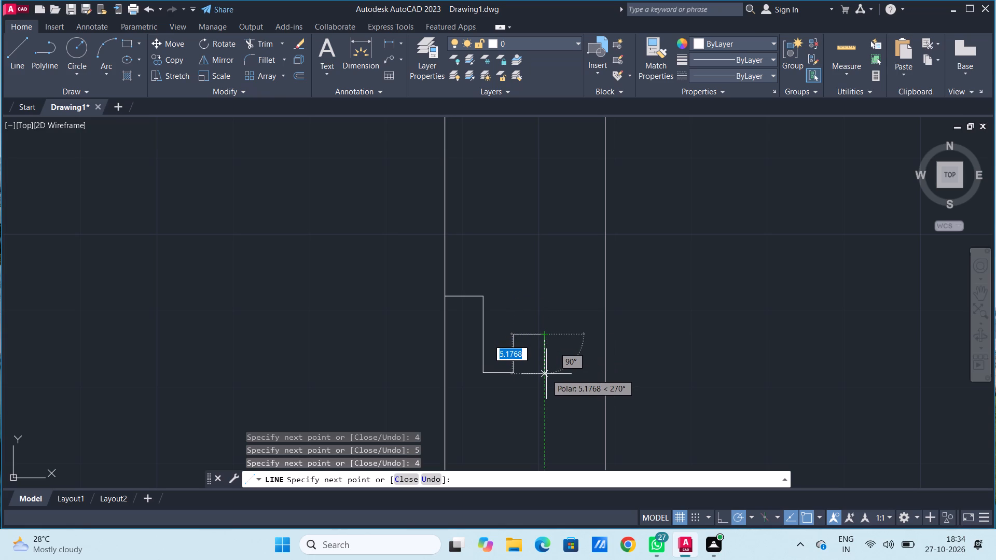
key(5)
key(Return)
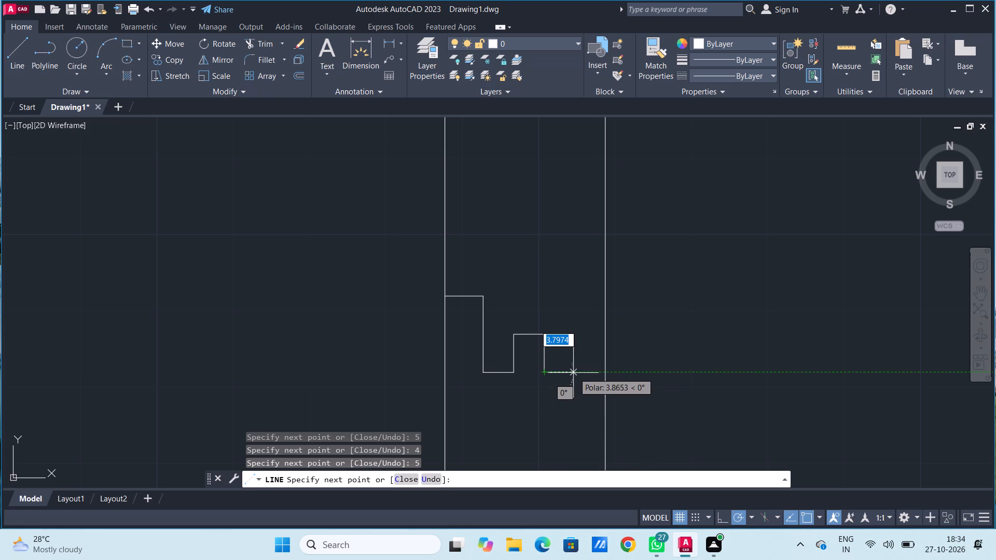
key(4)
key(Return)
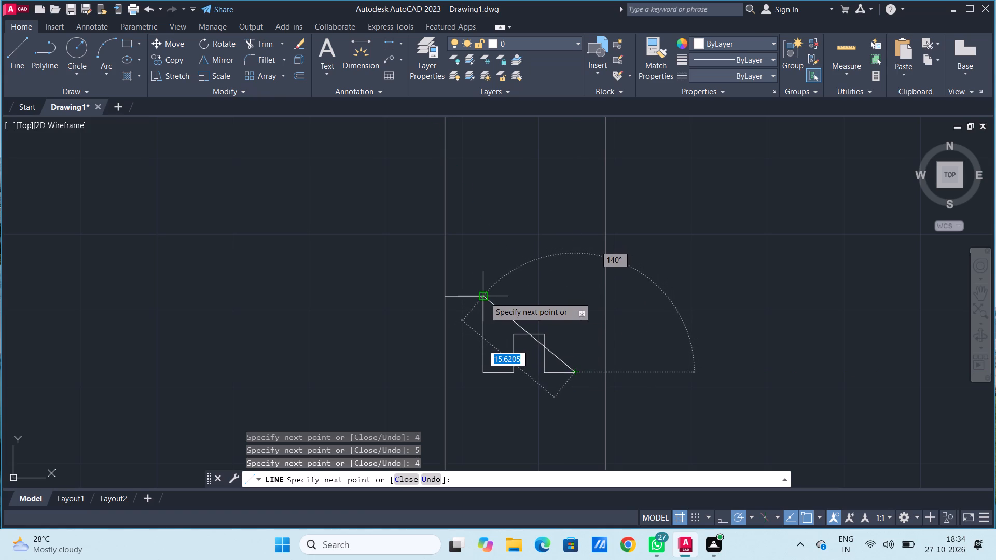
click(575, 298)
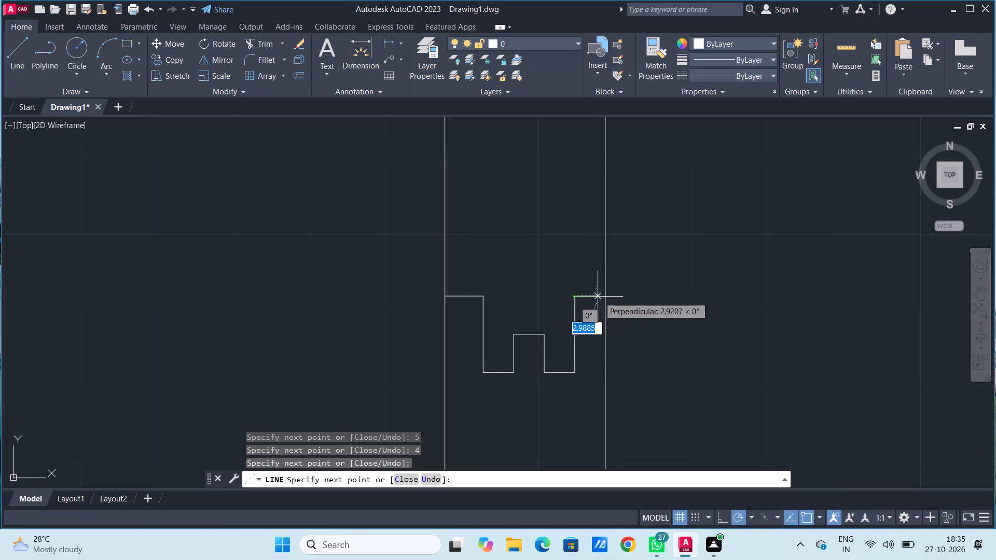
click(603, 297)
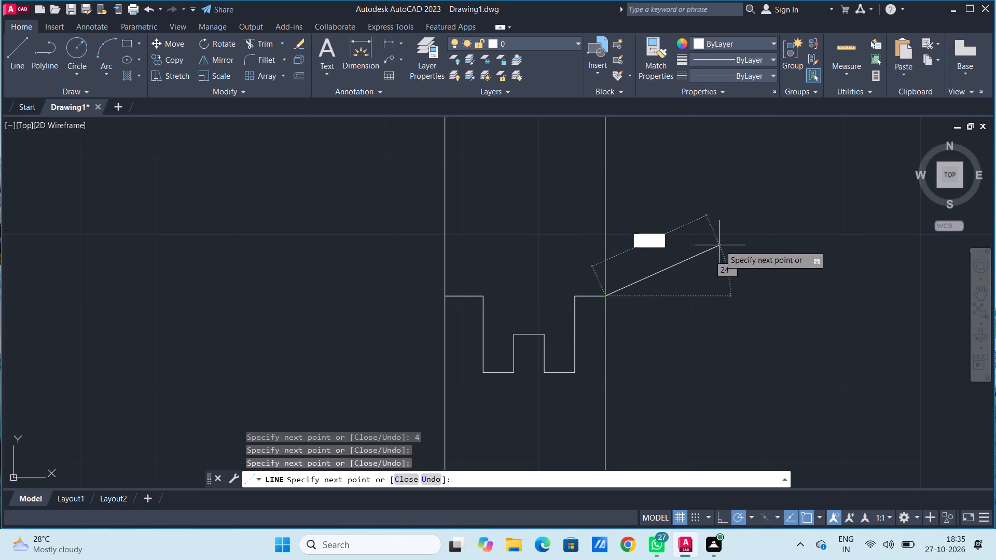
key(space)
Trim the left vertical below the stepped line and the base segment between the left side and the inner vertical.
scroll(723, 236, up, 3)
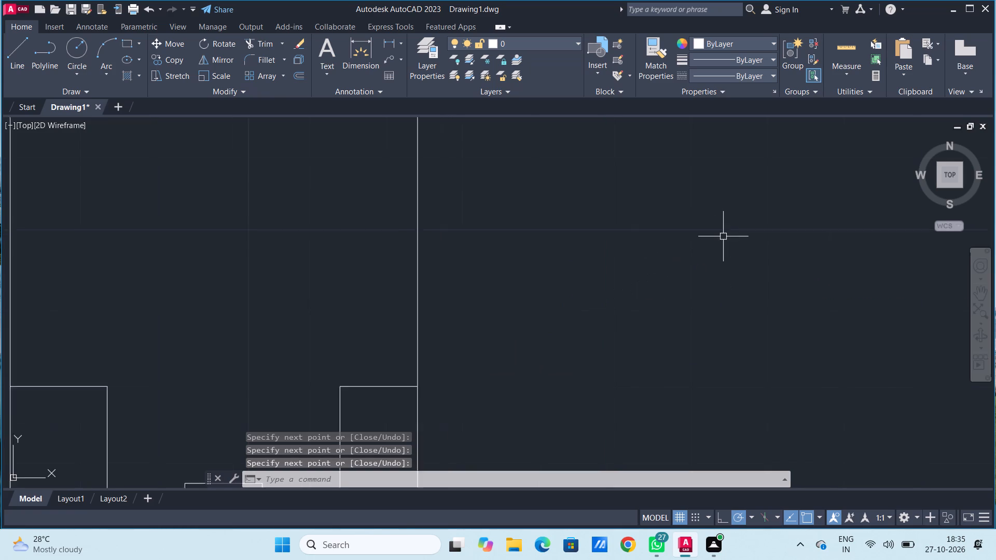
scroll(723, 236, up, 1)
scroll(735, 246, down, 8)
scroll(760, 242, up, 1)
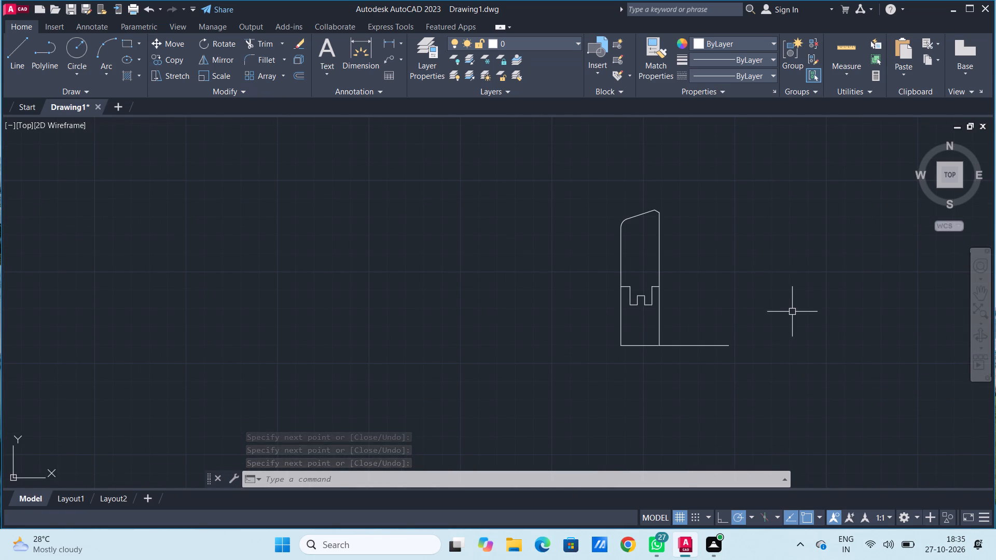
scroll(794, 325, up, 1)
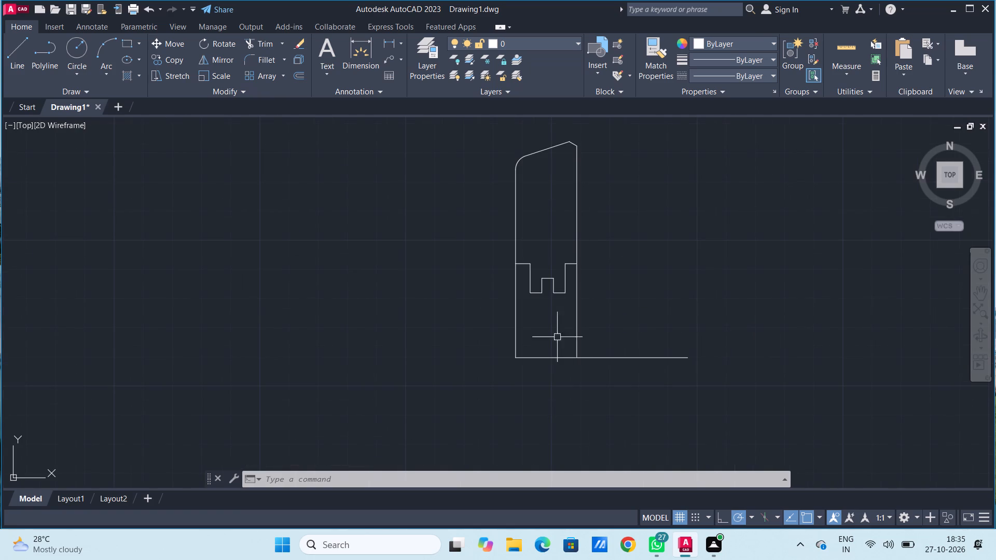
click(261, 46)
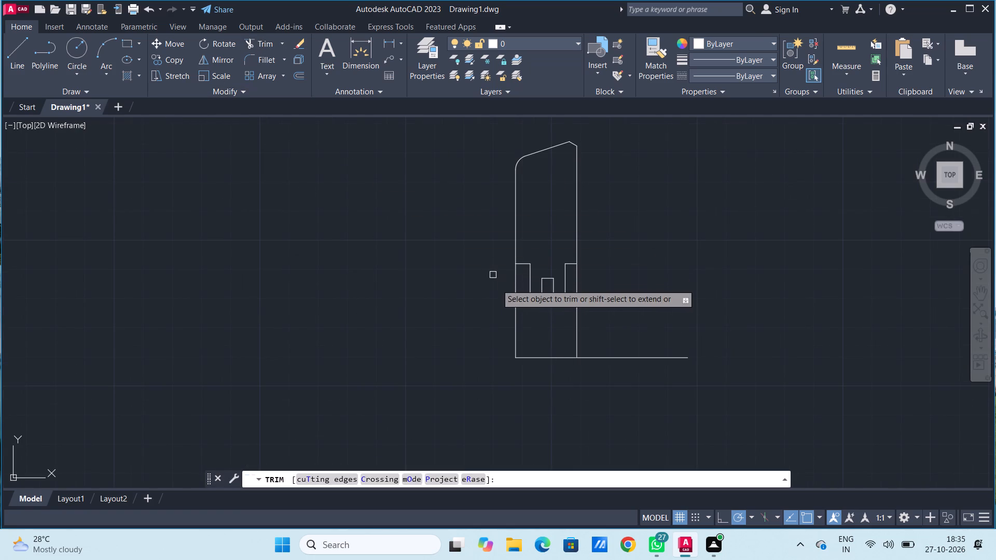
click(515, 310)
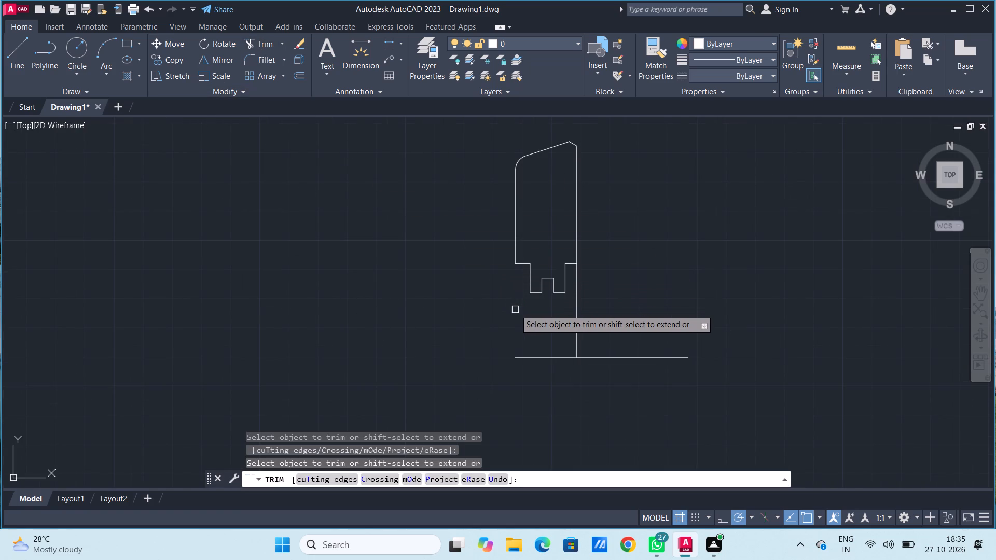
click(548, 360)
scroll(610, 290, up, 1)
scroll(609, 289, down, 1)
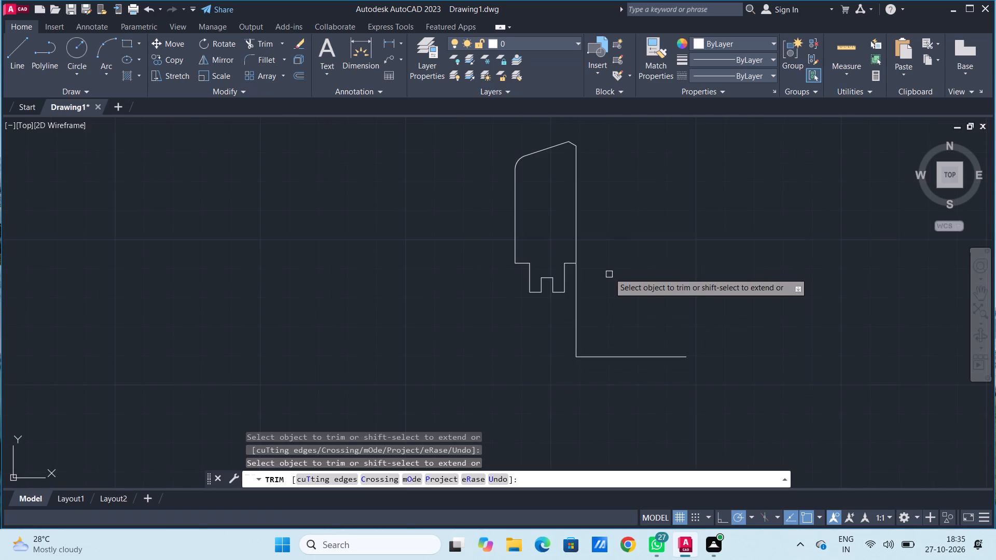
scroll(620, 215, down, 1)
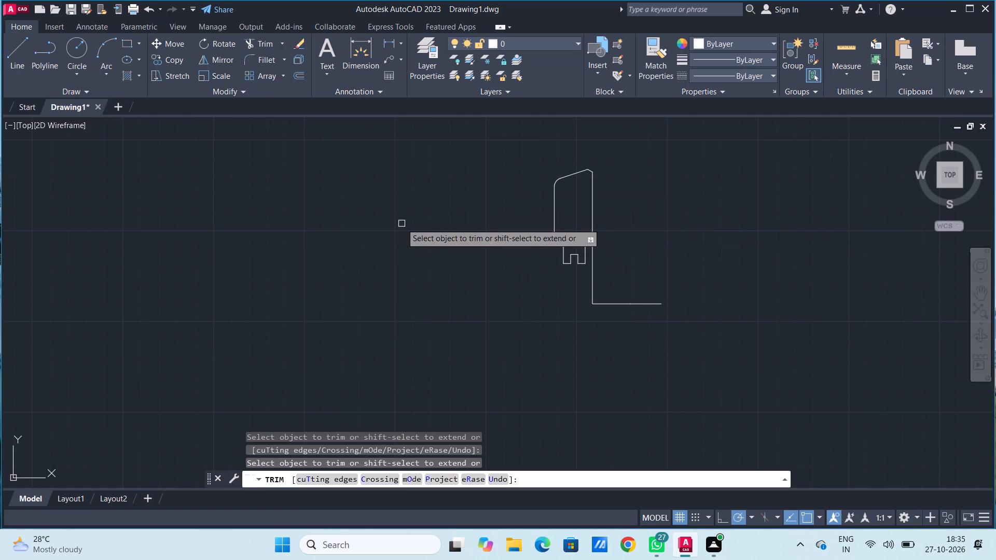
key(Escape)
key(Escape)
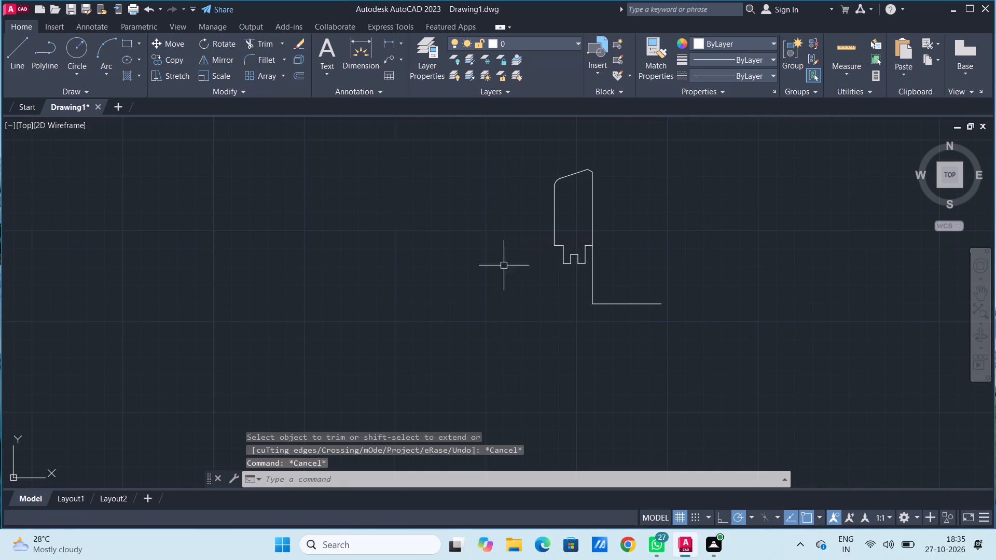
Draw a line from the notched edge's junction with the inner vertical: 22 units down, about 22 right, and down to the base line.
scroll(620, 167, up, 1)
scroll(618, 167, down, 1)
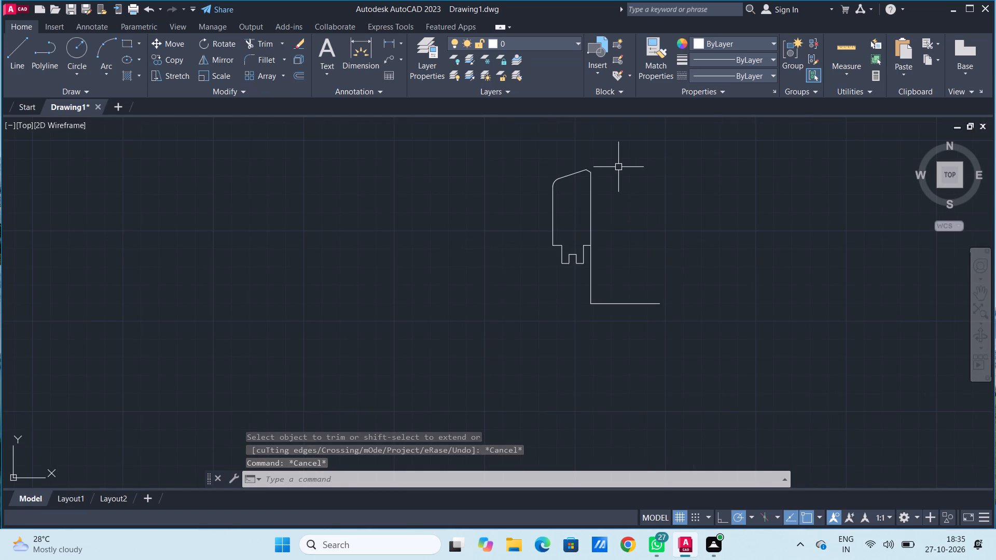
scroll(618, 166, up, 1)
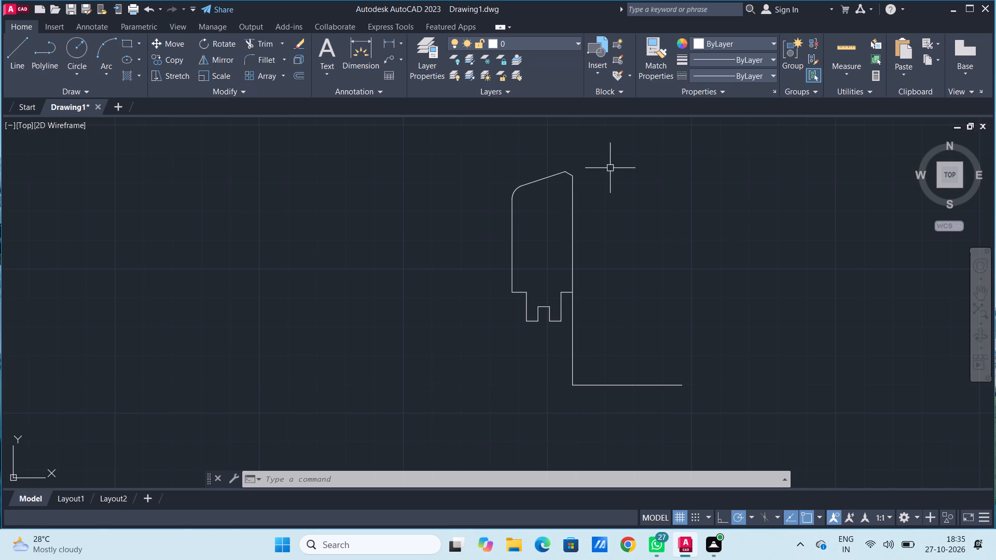
click(21, 54)
click(571, 294)
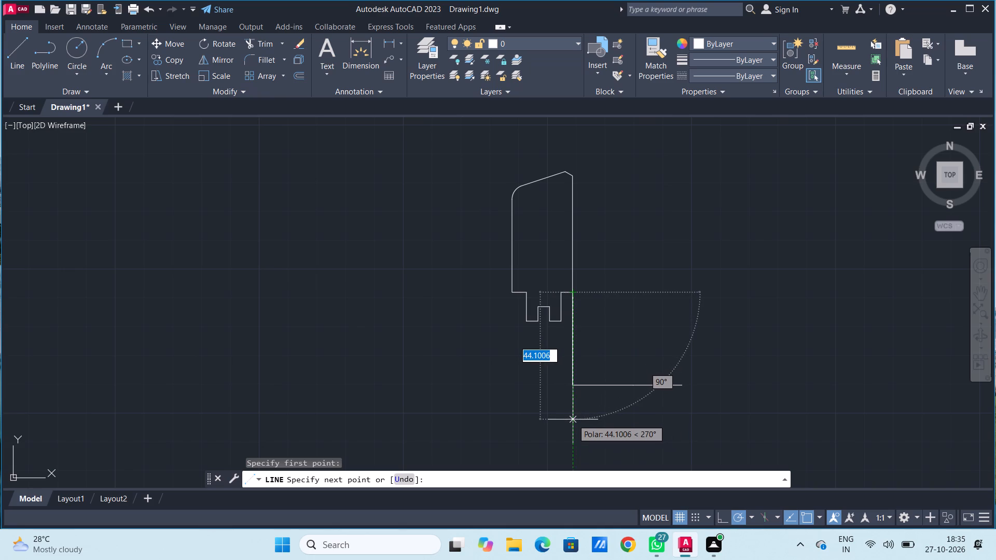
text(55)
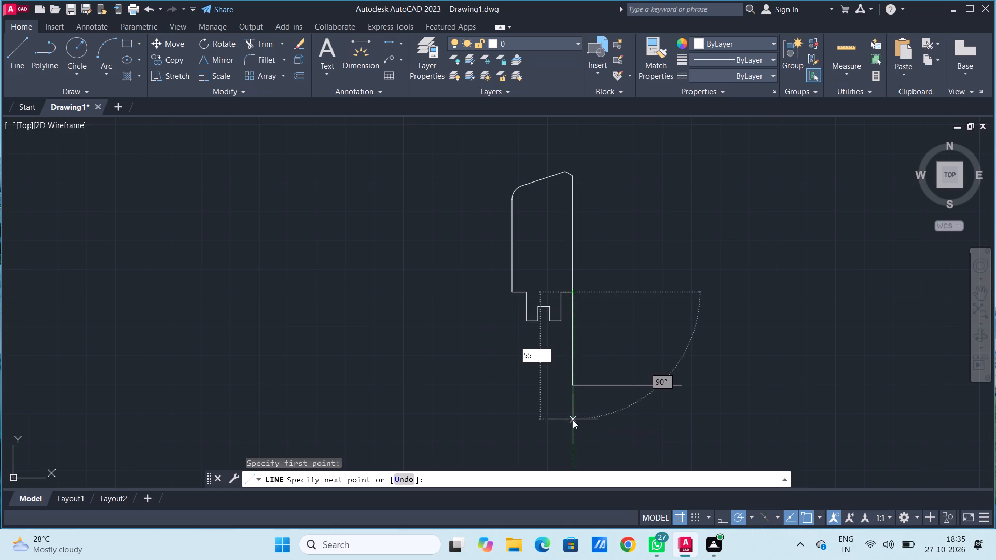
key(BackSpace)
key(BackSpace)
text(22)
key(Return)
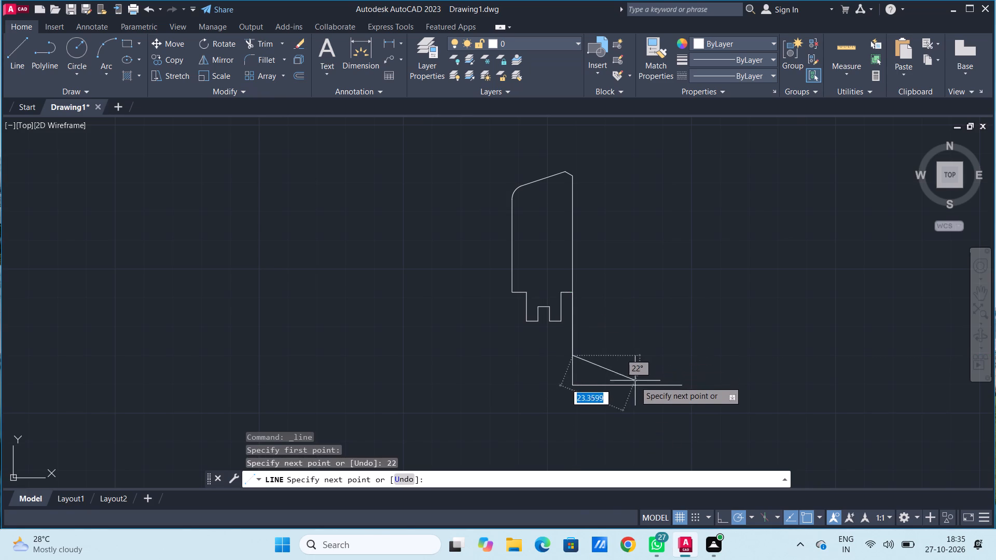
click(635, 355)
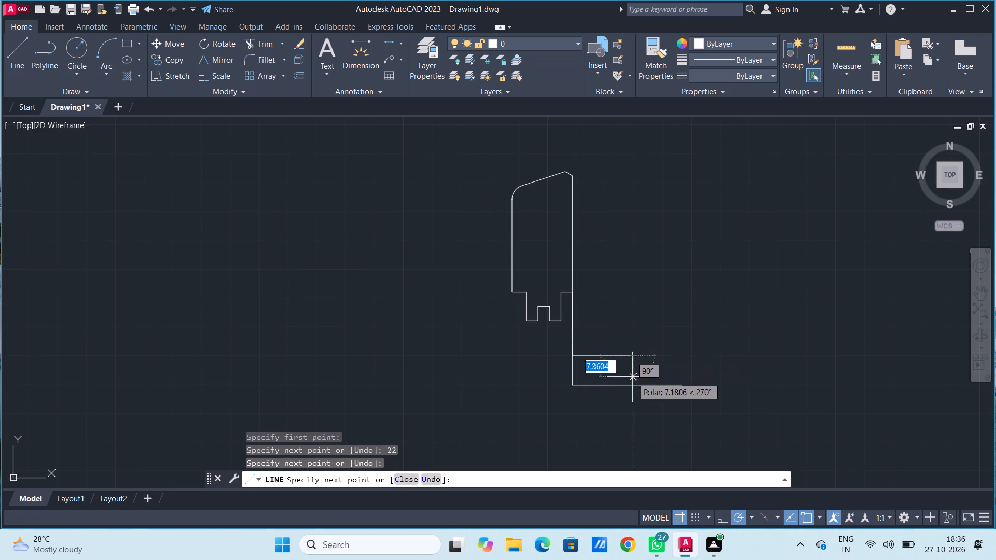
click(633, 385)
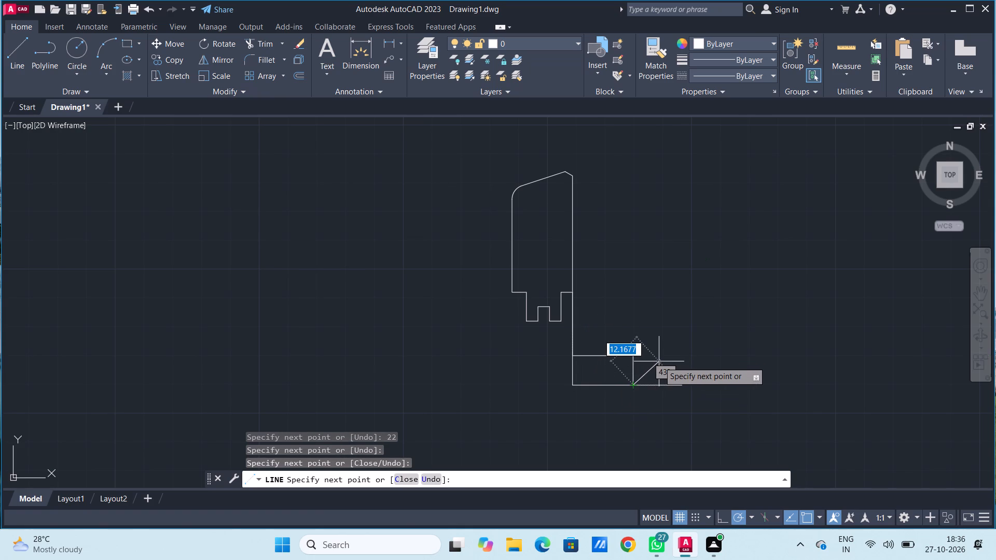
key(space)
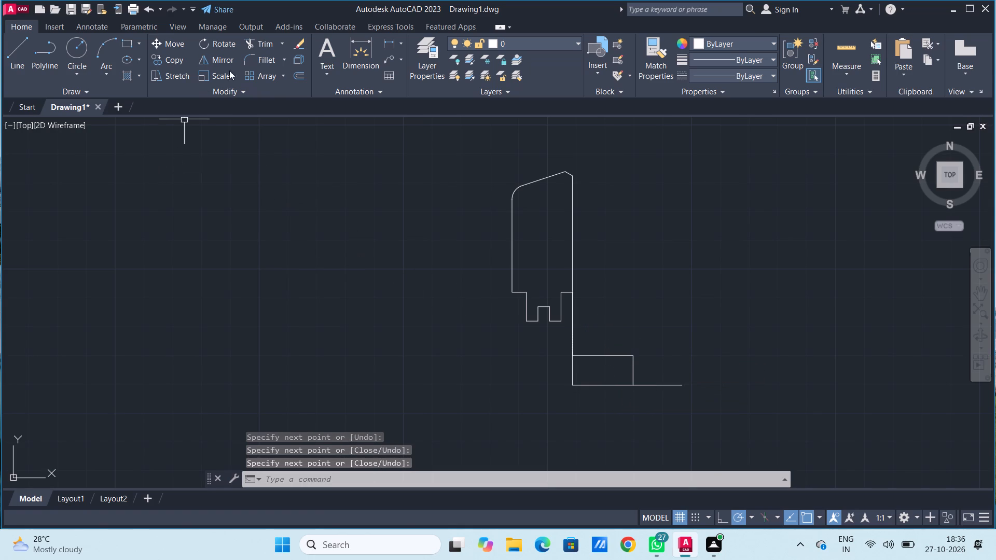
Trim the inner vertical below the new horizontal segment and the base piece beneath that segment, leaving a single stepped edge.
click(259, 43)
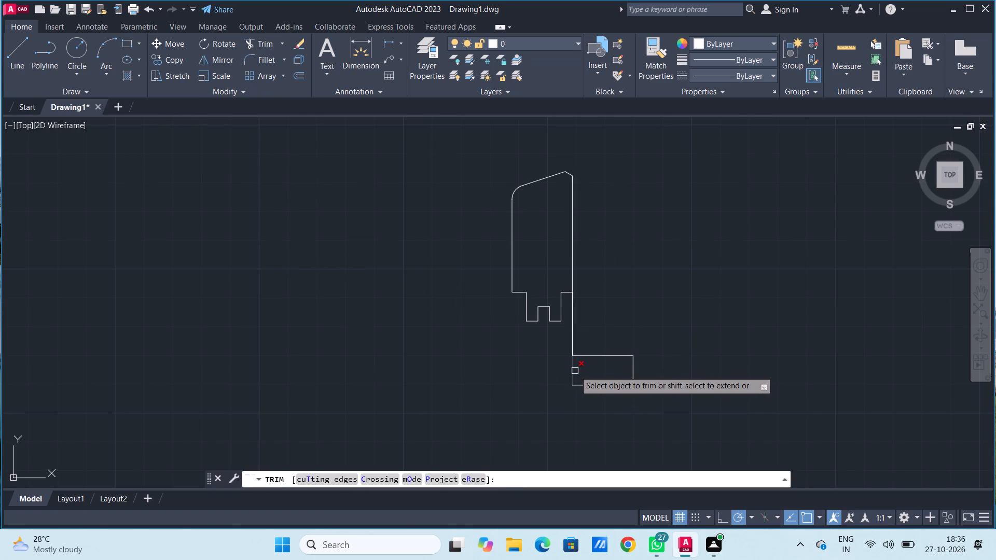
click(575, 371)
click(593, 387)
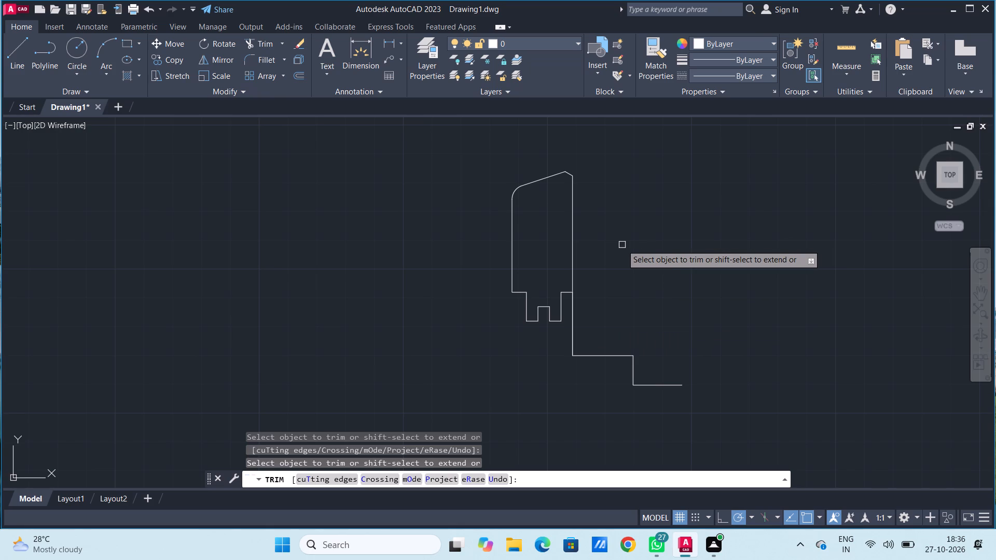
scroll(622, 245, up, 2)
scroll(622, 245, down, 4)
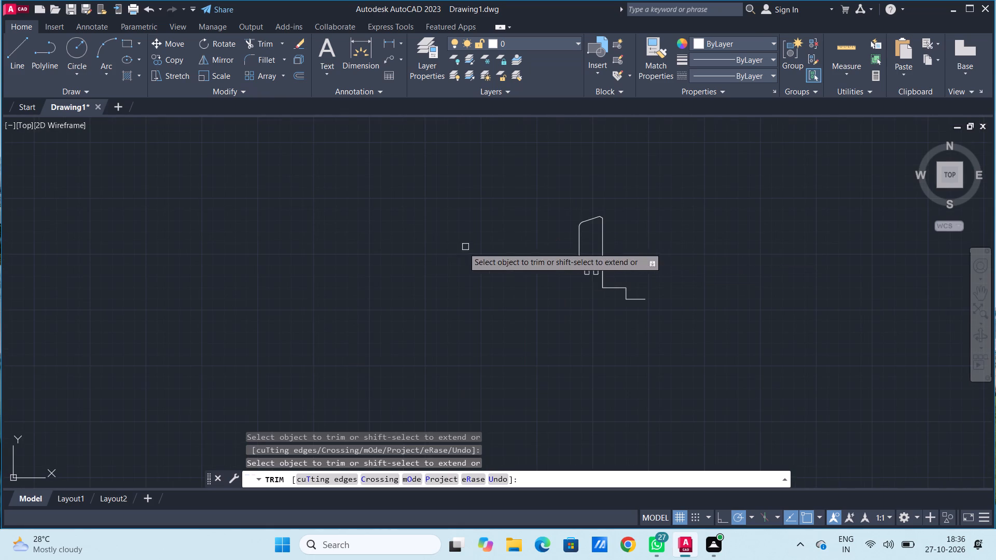
key(Escape)
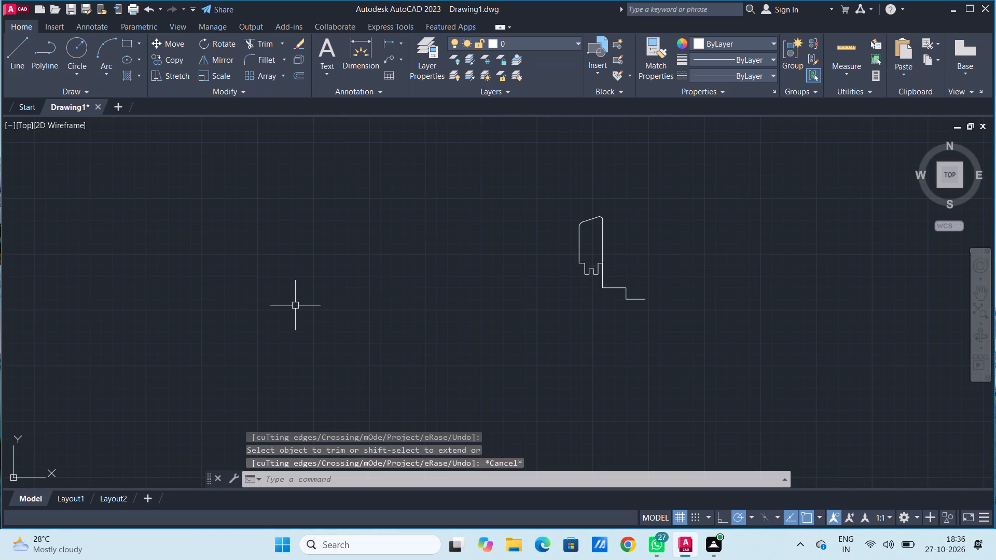
Draw a notched line from the base's right end: 57 units up, 4 left, 4 up and 4 right.
scroll(644, 243, up, 2)
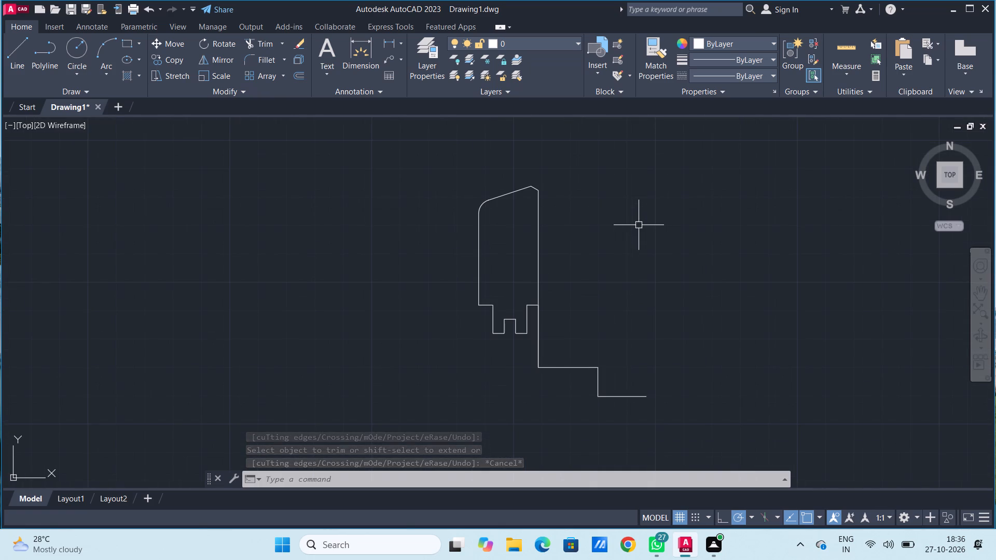
scroll(665, 285, down, 1)
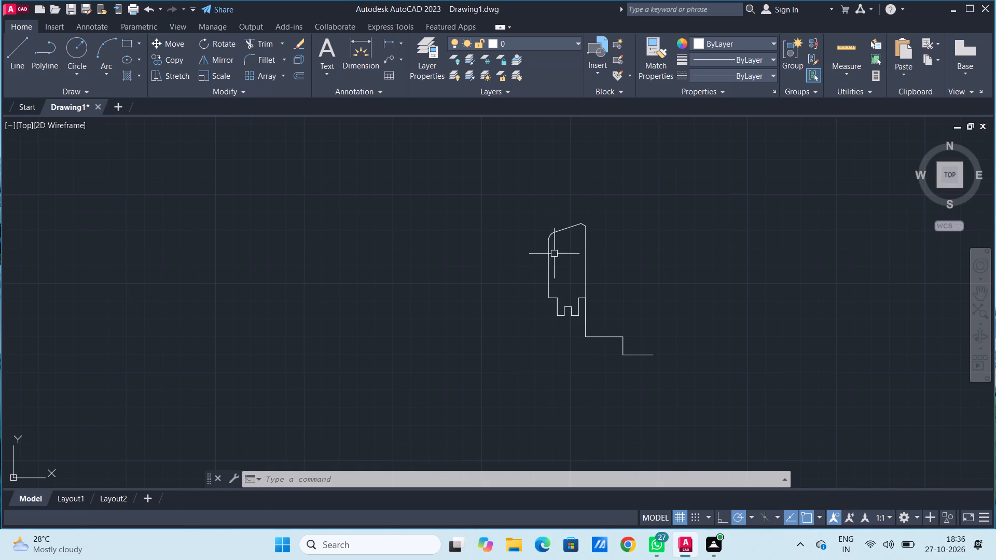
click(23, 60)
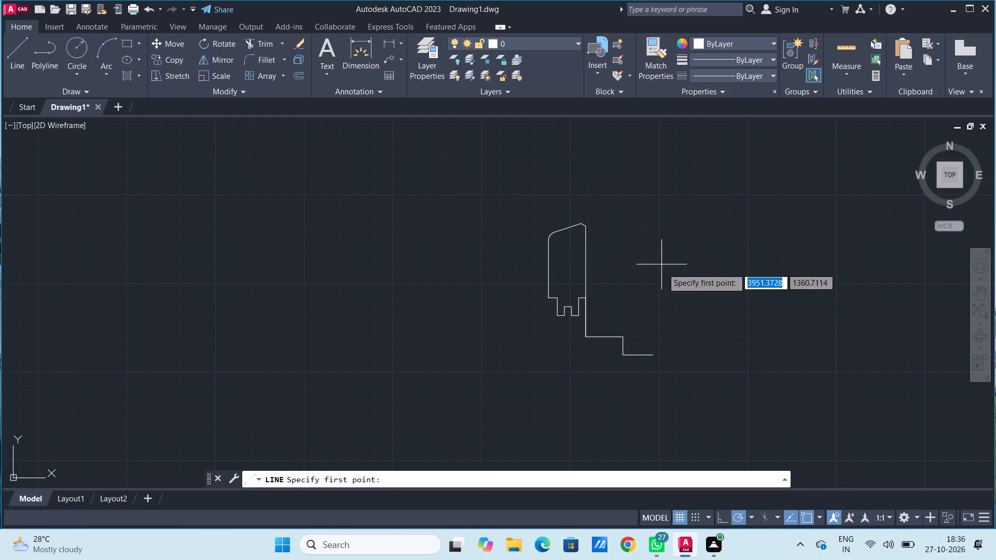
click(653, 356)
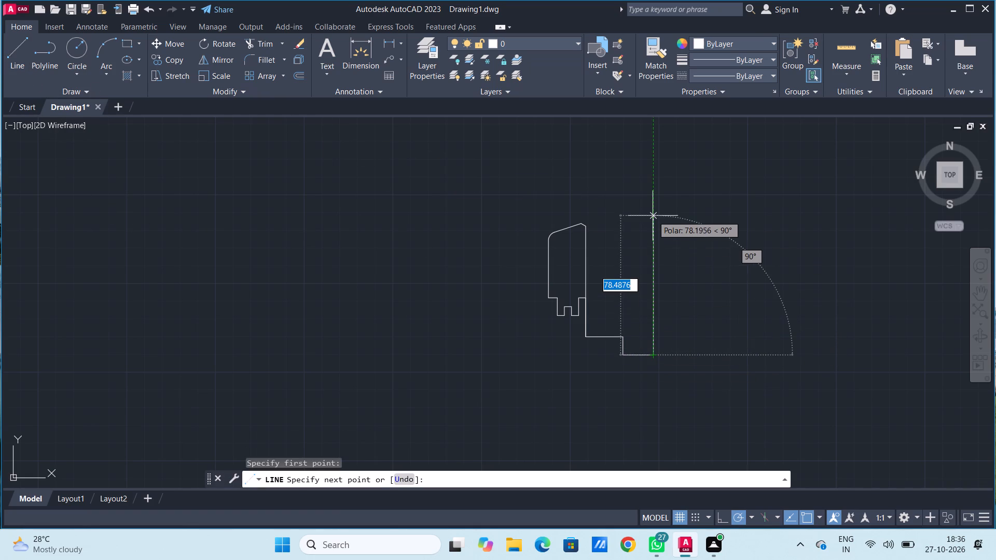
text(57)
key(Return)
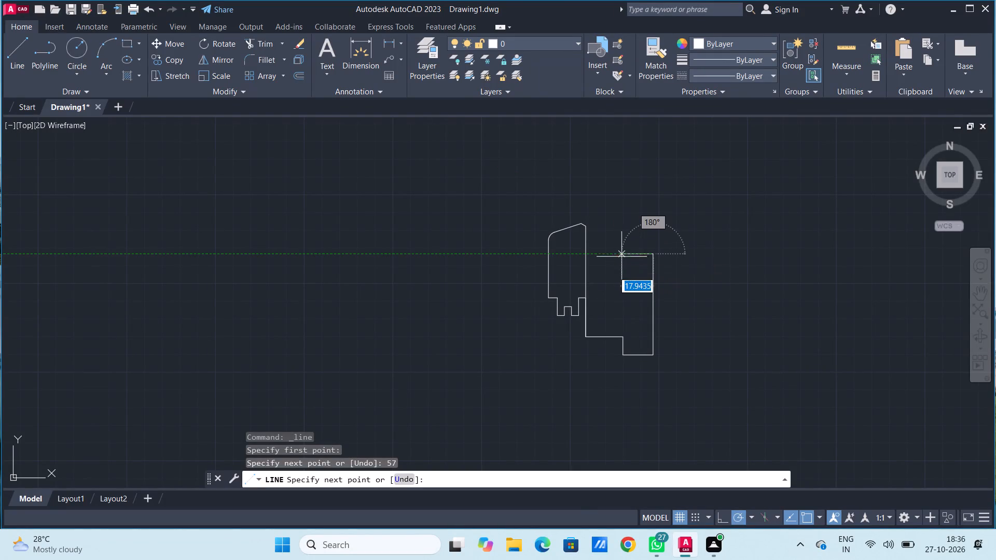
key(4)
key(Return)
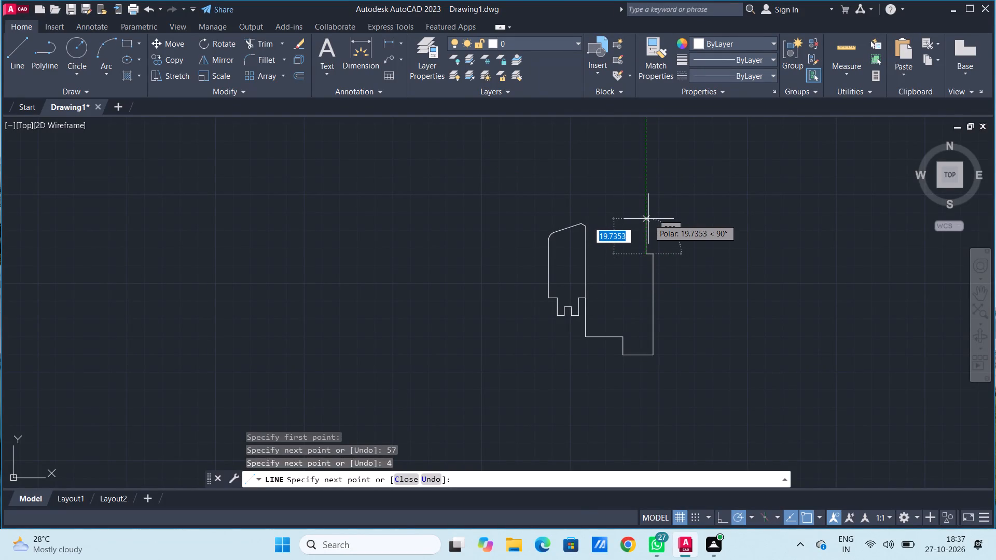
key(4)
key(Return)
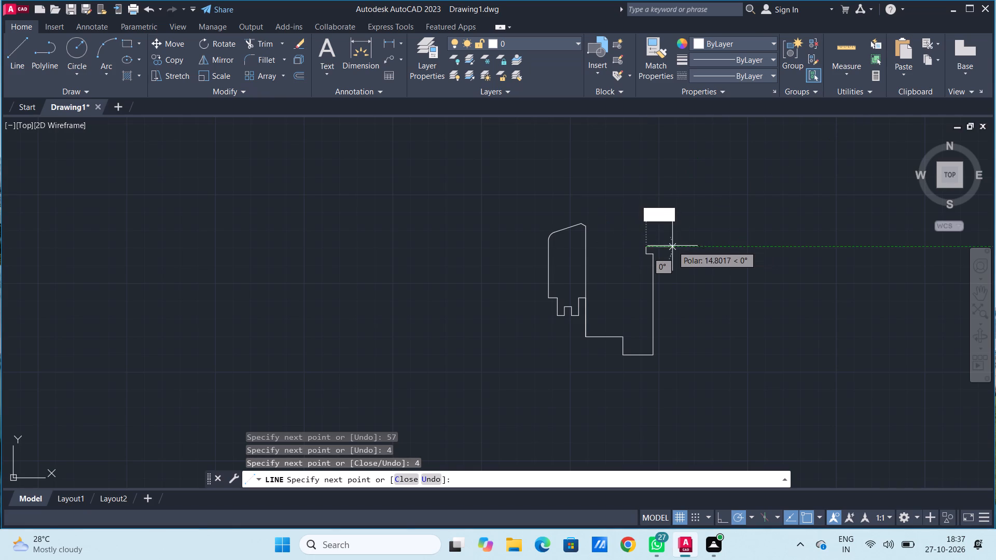
key(4)
key(Return)
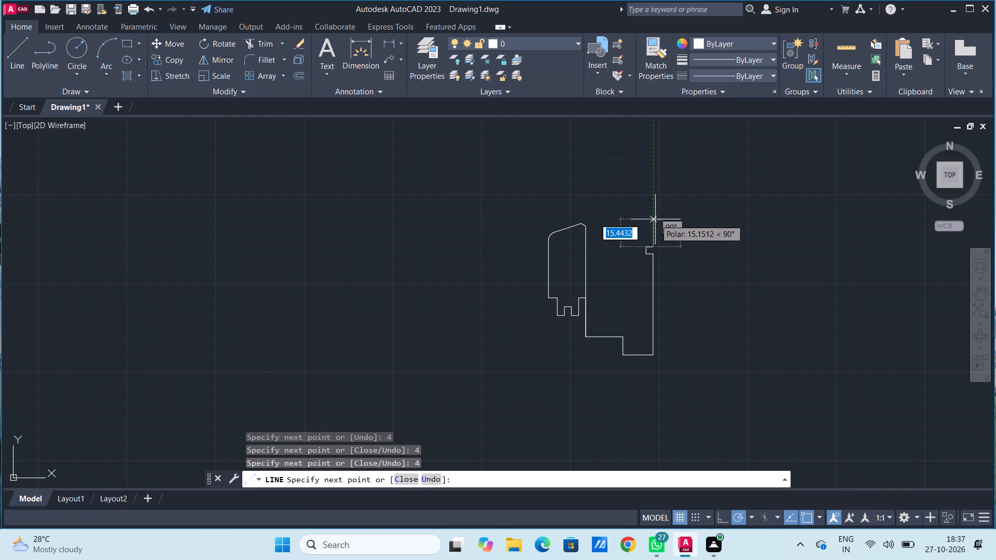
Continue the notched line 14 units up and 18 units left.
text(14)
key(Return)
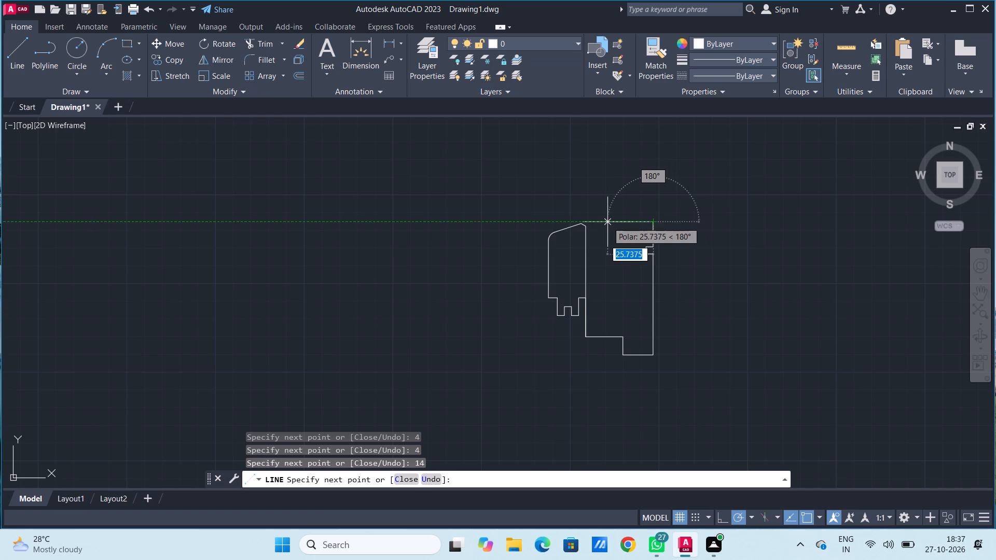
text(18)
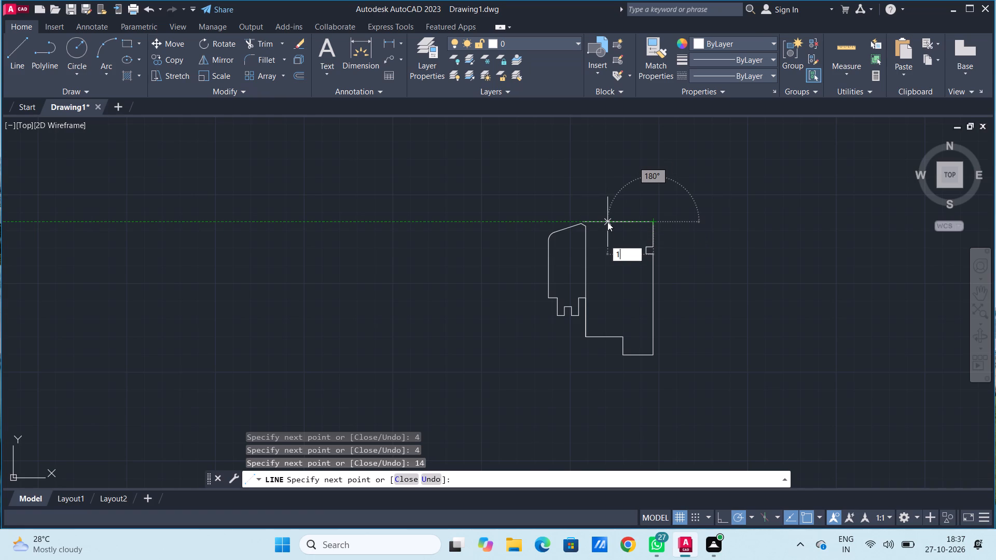
key(Return)
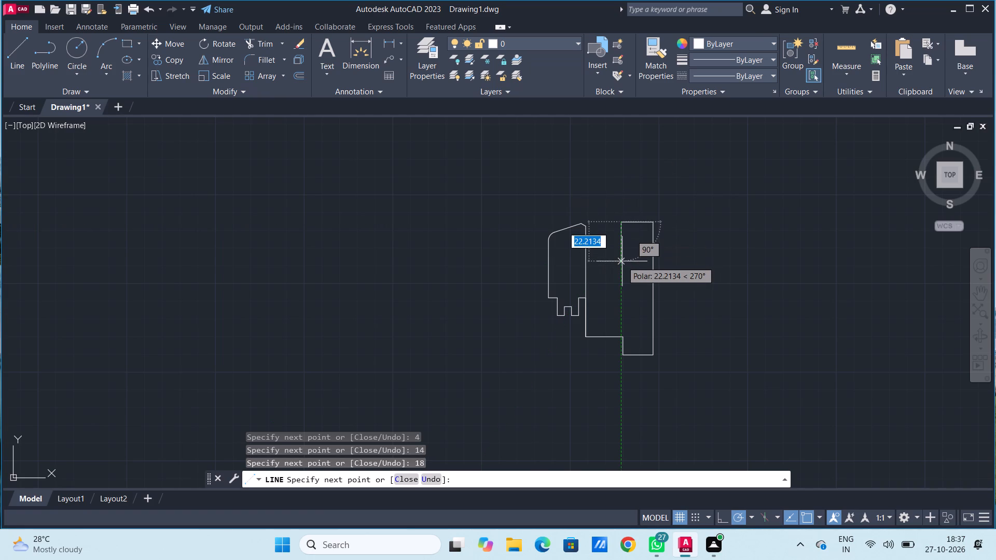
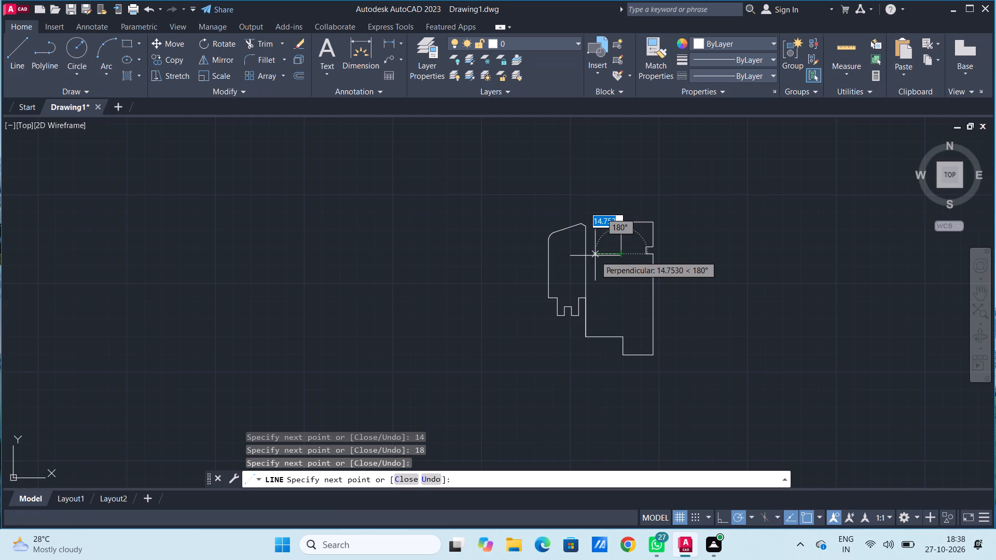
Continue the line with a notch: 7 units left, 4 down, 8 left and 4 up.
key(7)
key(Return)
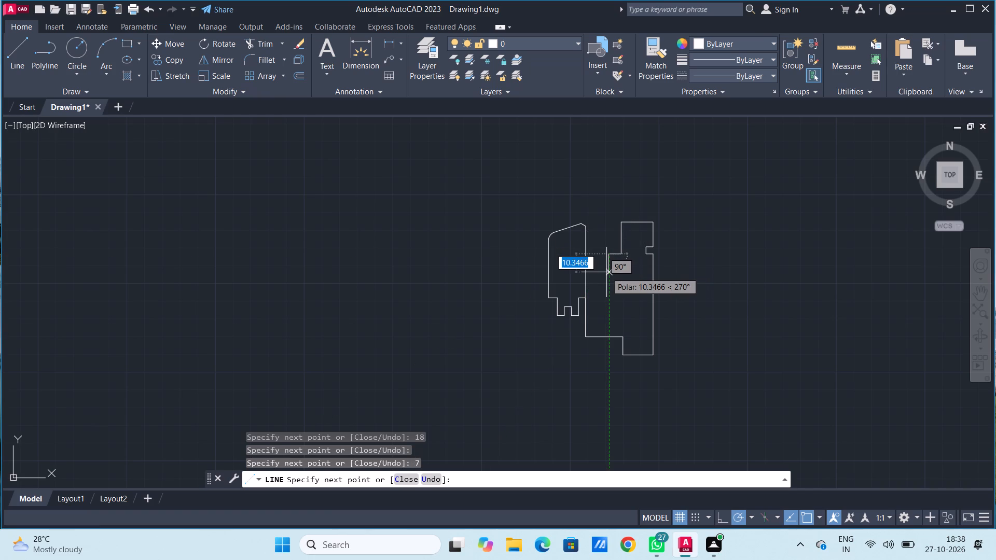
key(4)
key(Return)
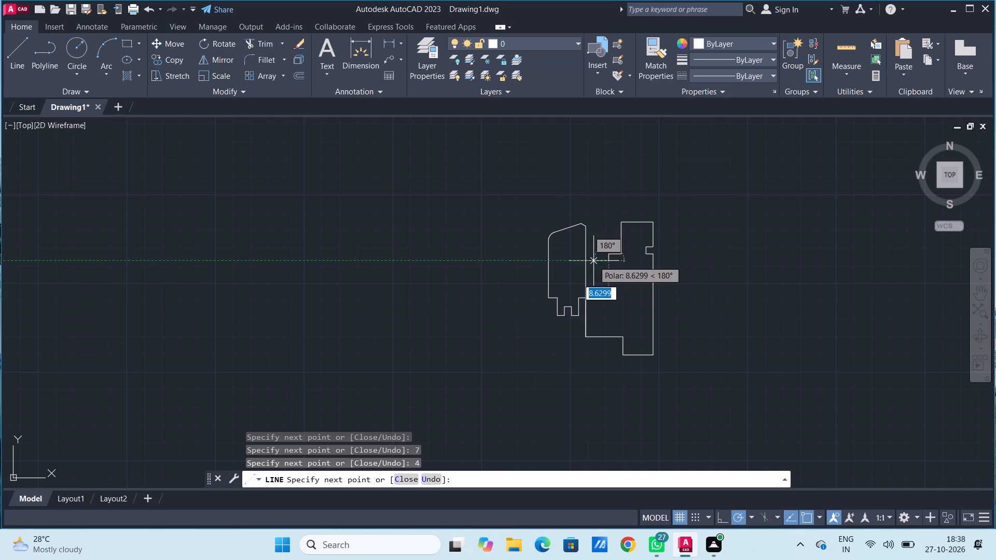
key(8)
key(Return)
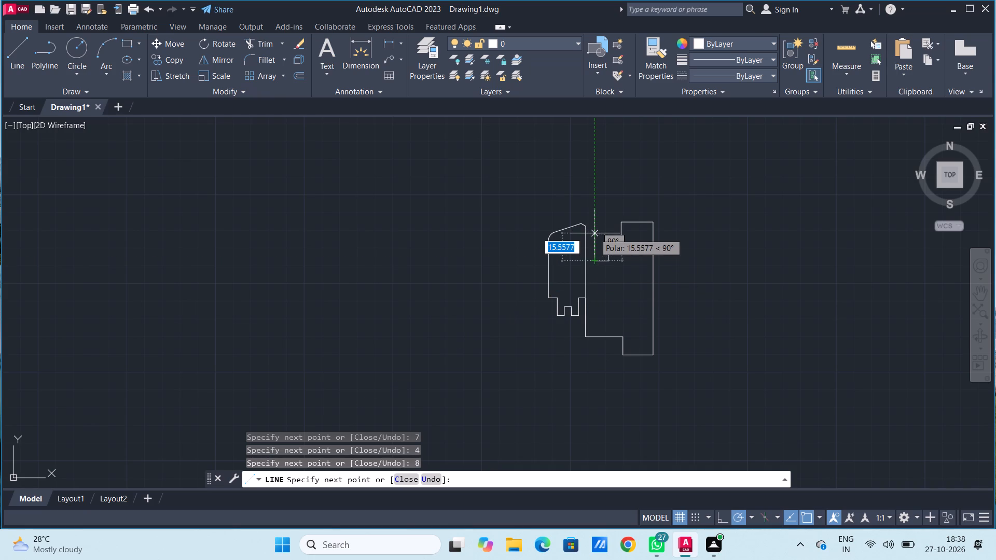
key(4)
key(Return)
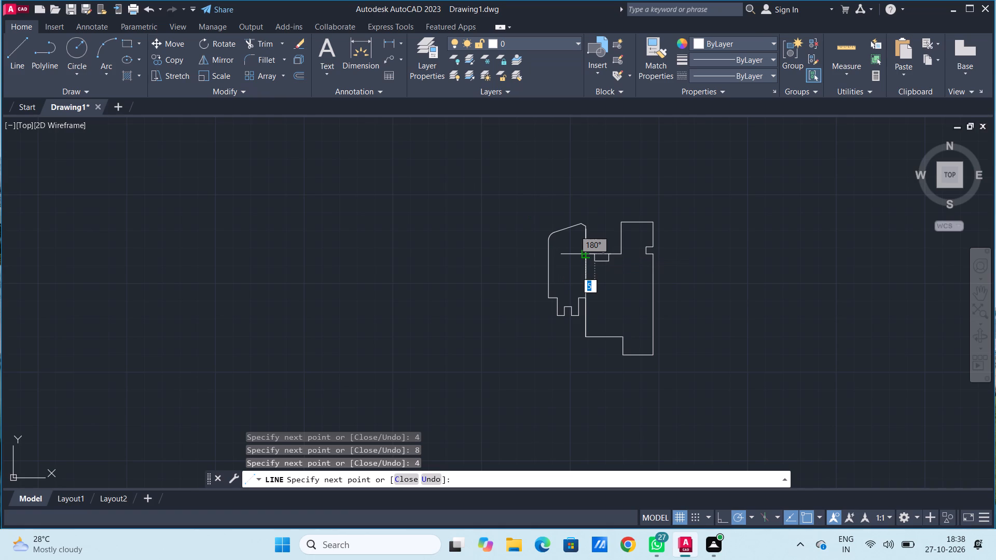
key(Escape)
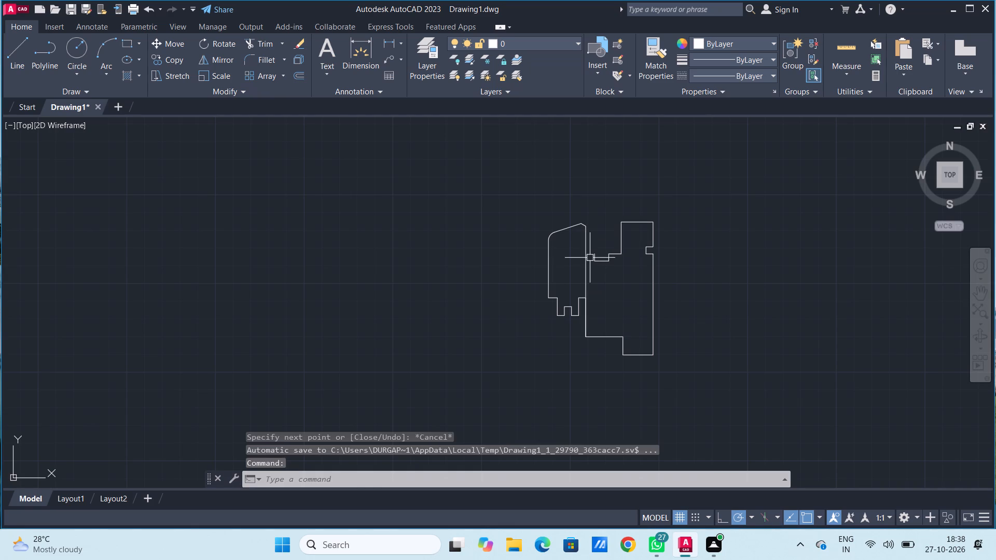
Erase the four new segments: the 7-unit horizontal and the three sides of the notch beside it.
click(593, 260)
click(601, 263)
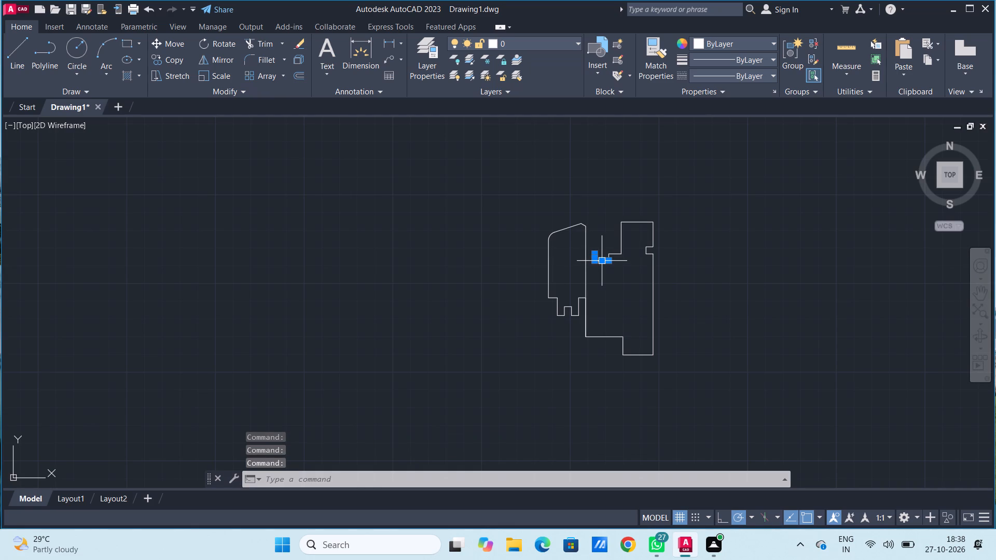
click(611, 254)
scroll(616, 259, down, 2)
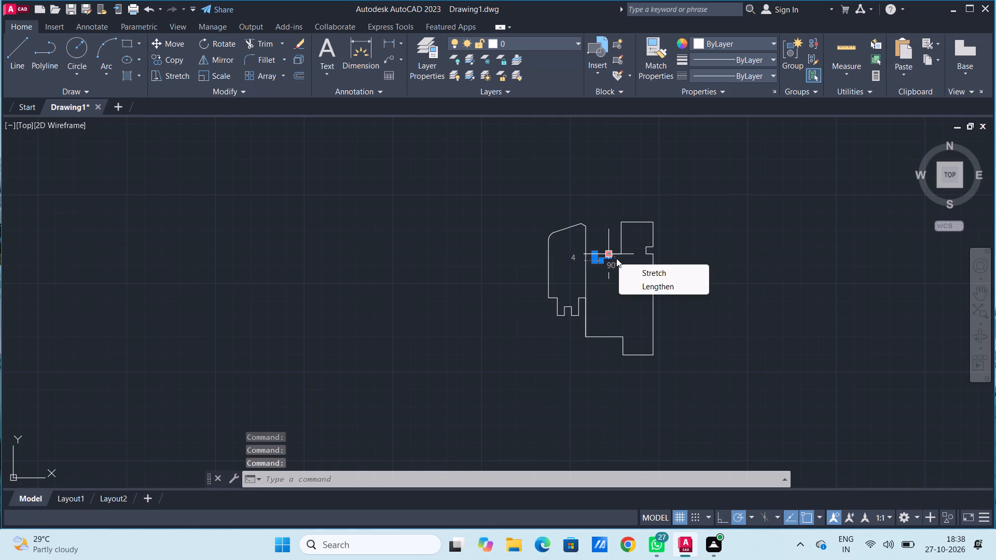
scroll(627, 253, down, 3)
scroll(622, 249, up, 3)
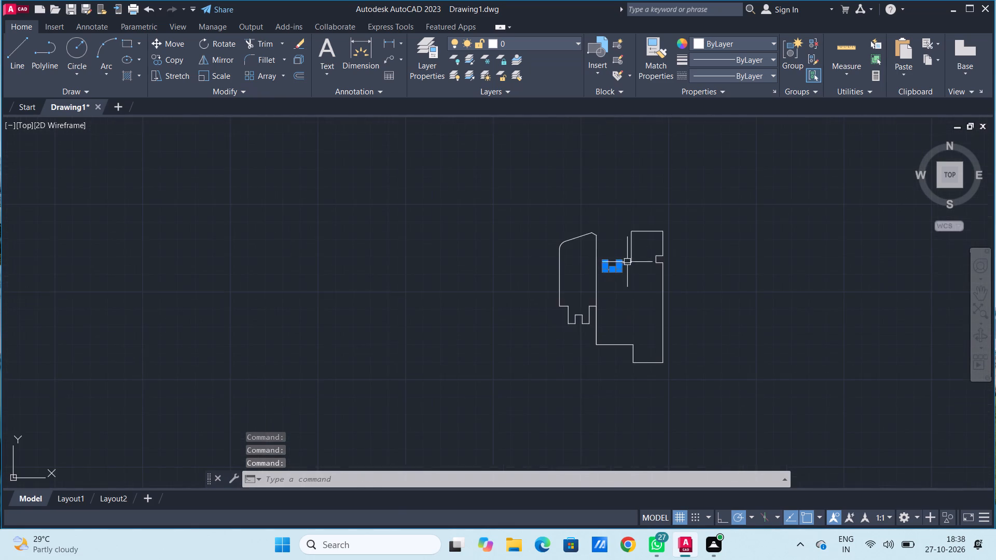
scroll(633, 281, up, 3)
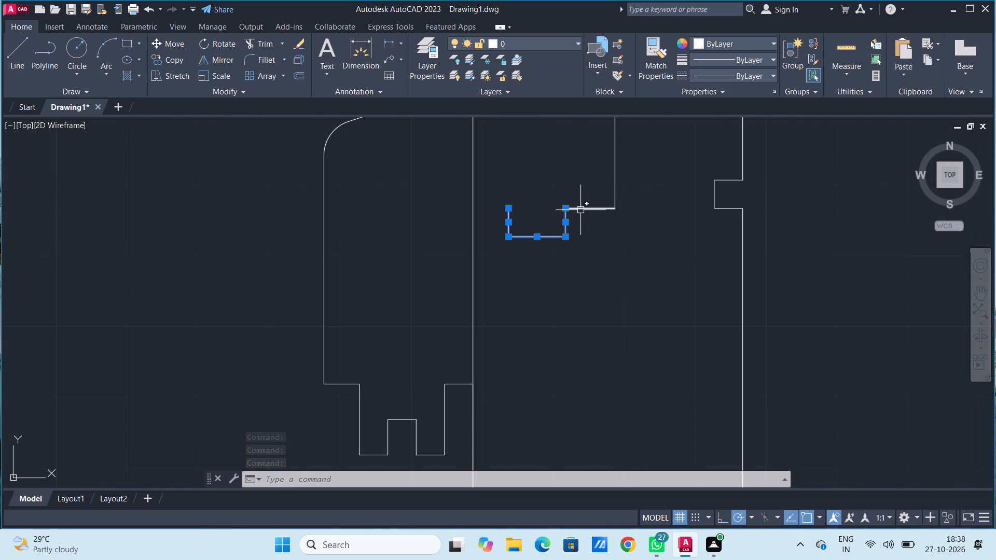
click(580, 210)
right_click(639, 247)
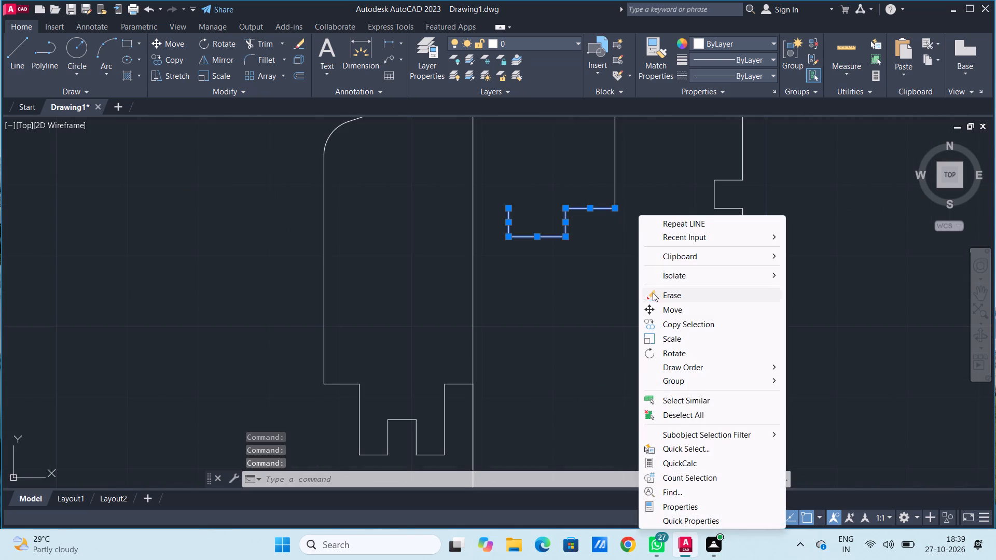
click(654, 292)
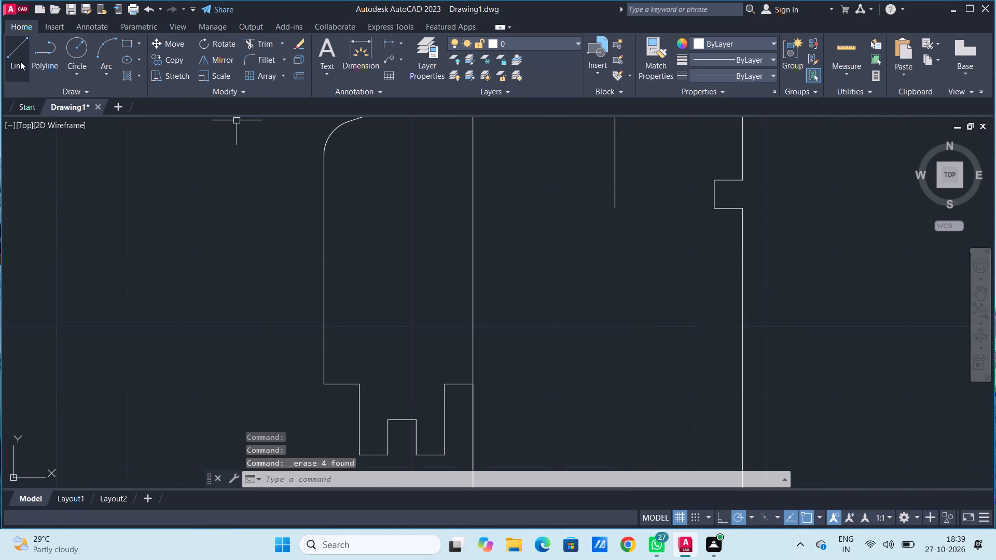
Draw a notched line from the 18-unit vertical's lower end: 6 units left, 4 down, 8 left, 4 up, and left to the inner vertical.
click(20, 61)
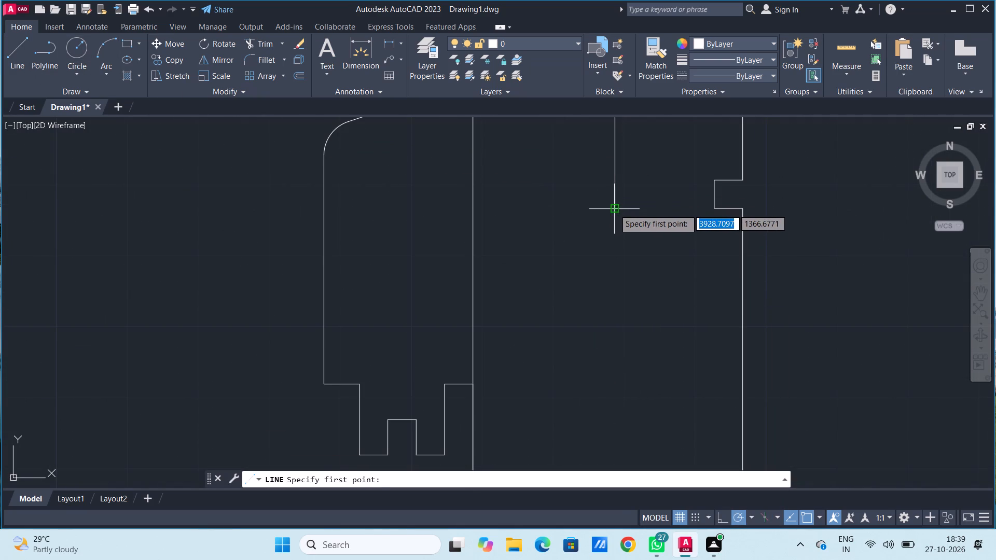
click(614, 209)
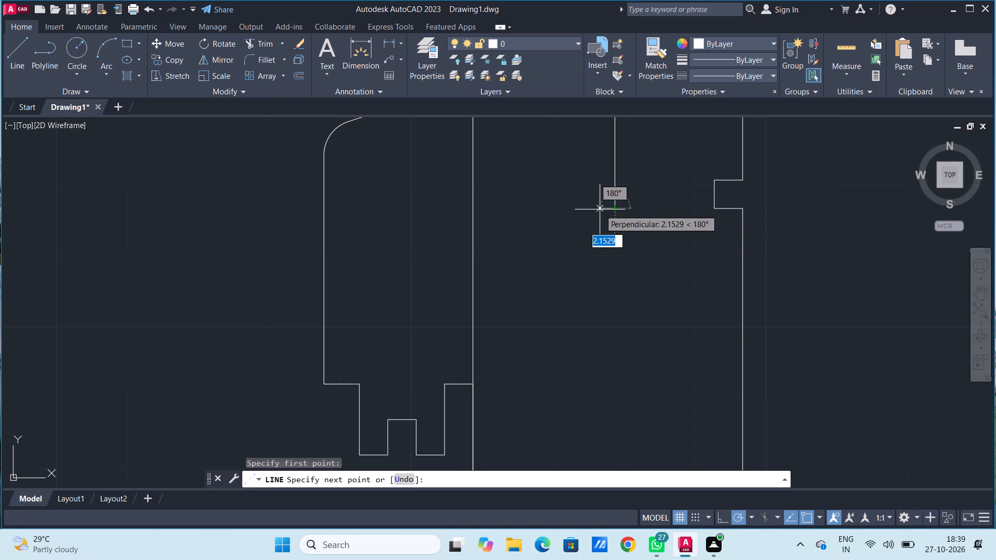
key(6)
key(Return)
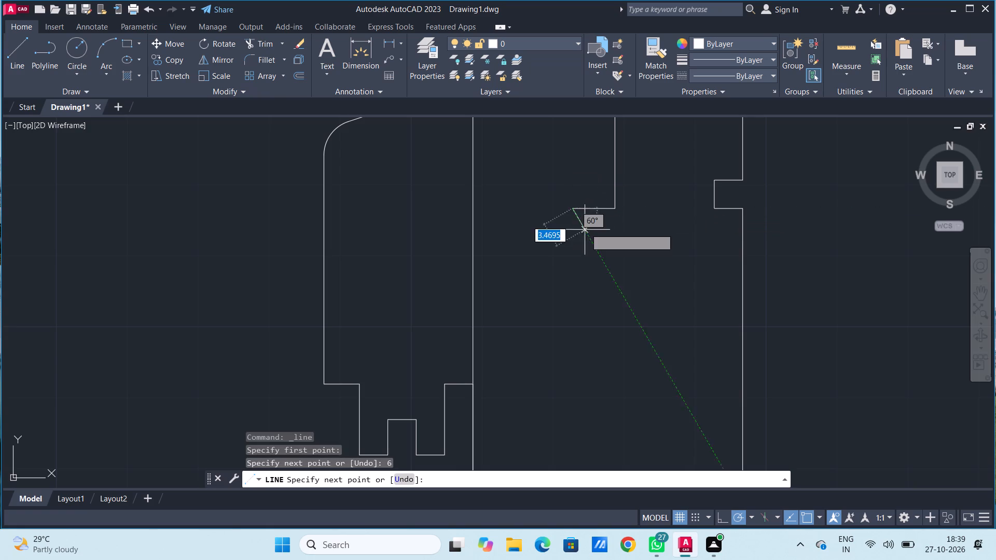
key(4)
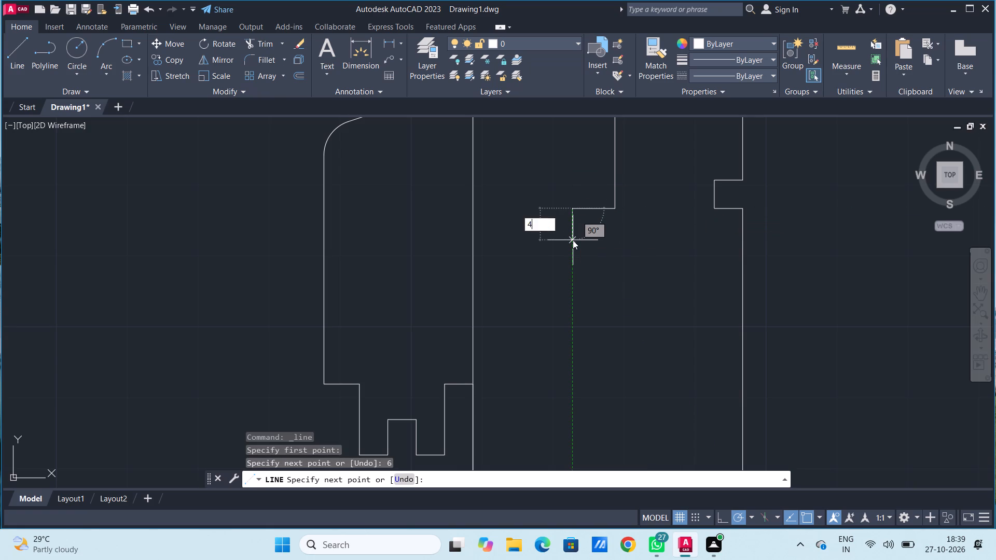
key(Return)
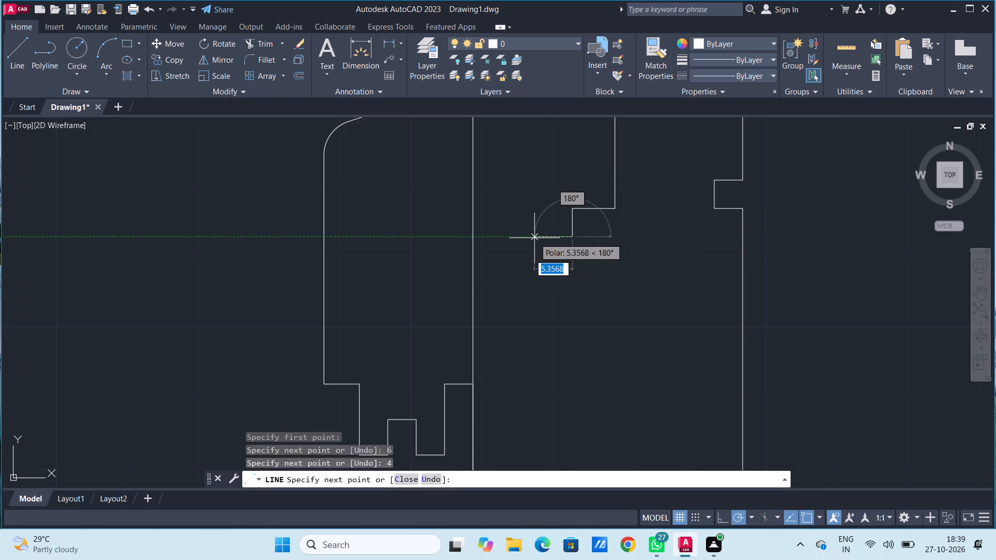
key(8)
key(Return)
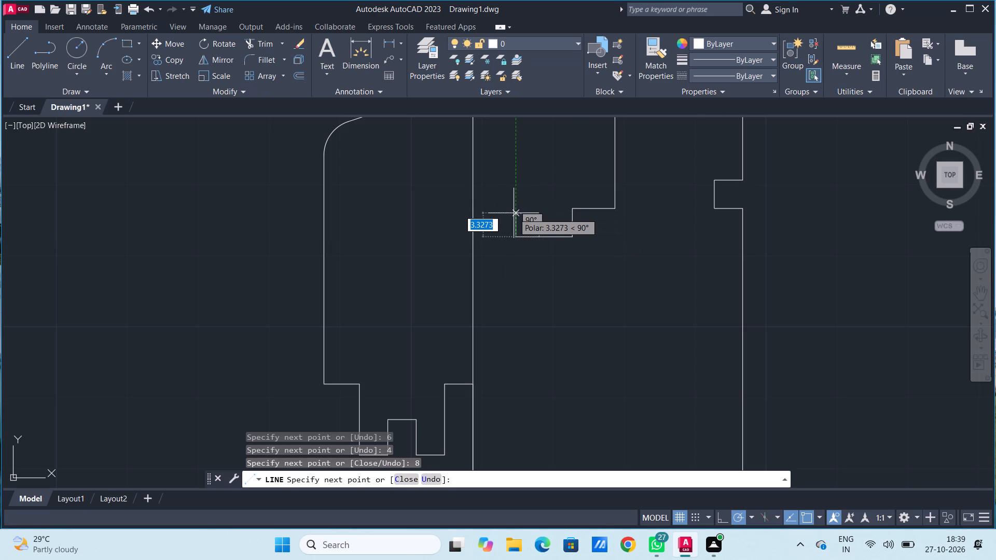
key(4)
key(Return)
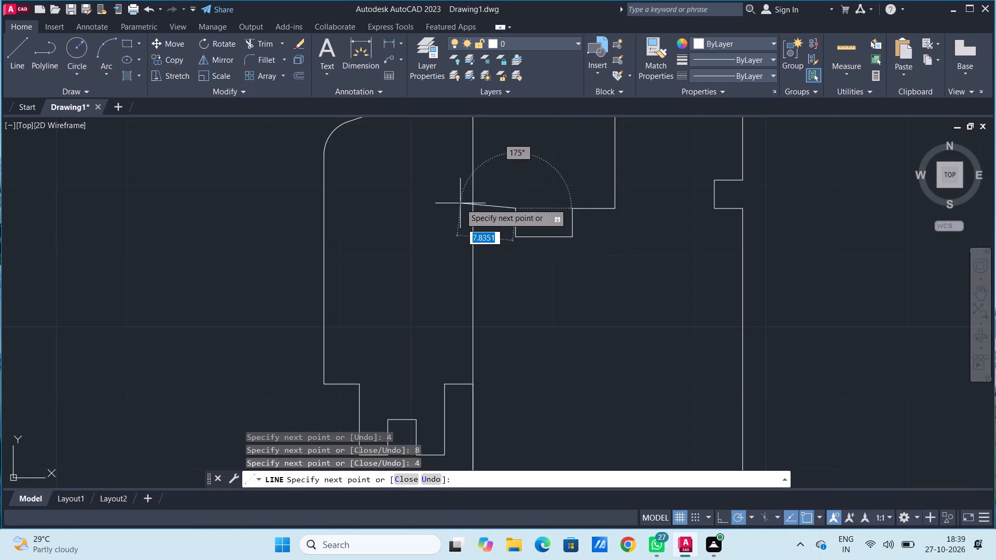
click(473, 209)
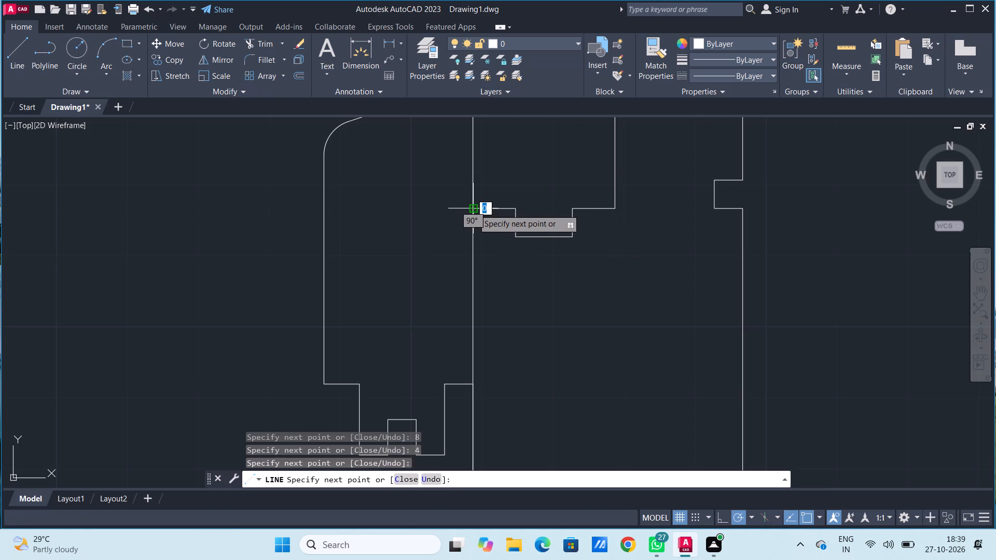
key(space)
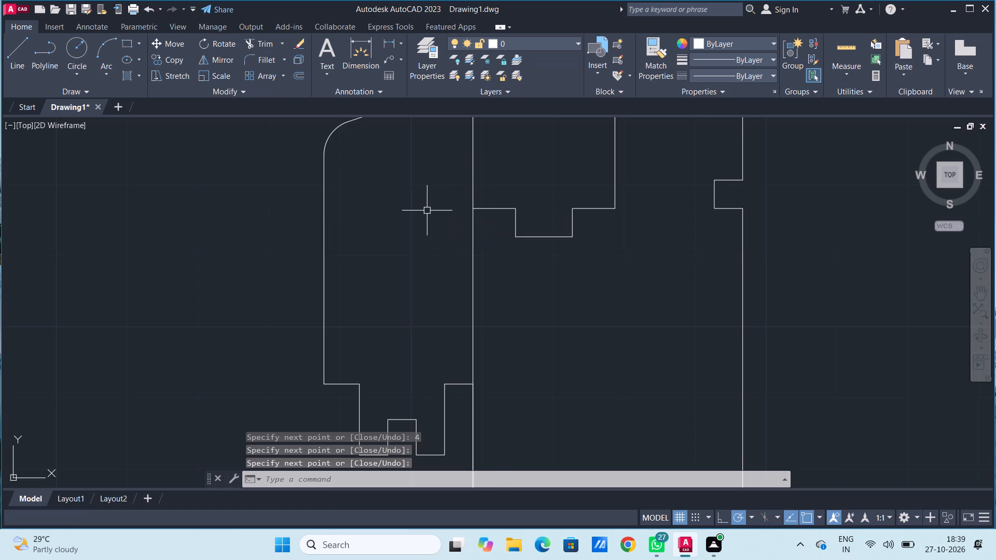
Trim the inner vertical between the new notched line and the left part's notched lower edge, joining both parts into one outline.
scroll(427, 211, up, 5)
scroll(427, 211, down, 7)
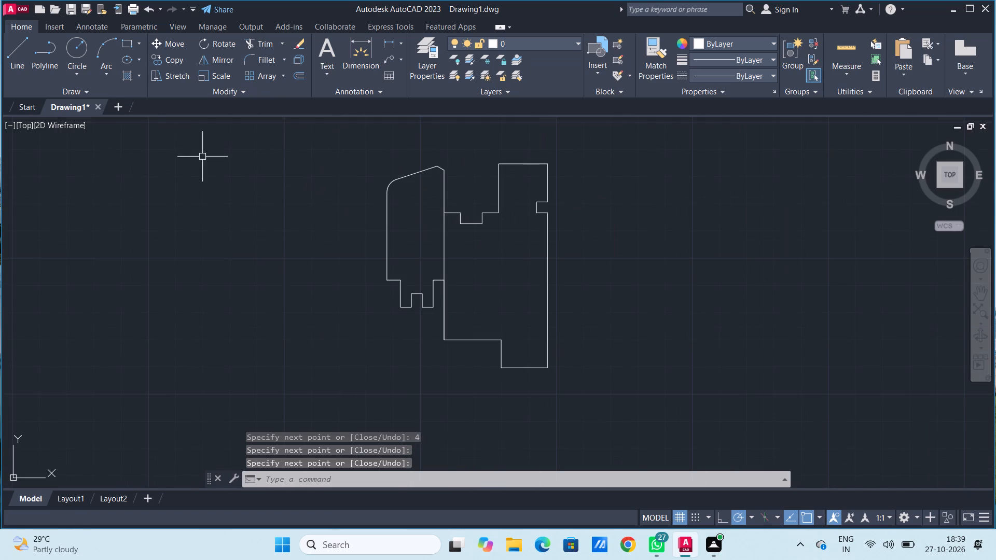
click(264, 43)
click(446, 239)
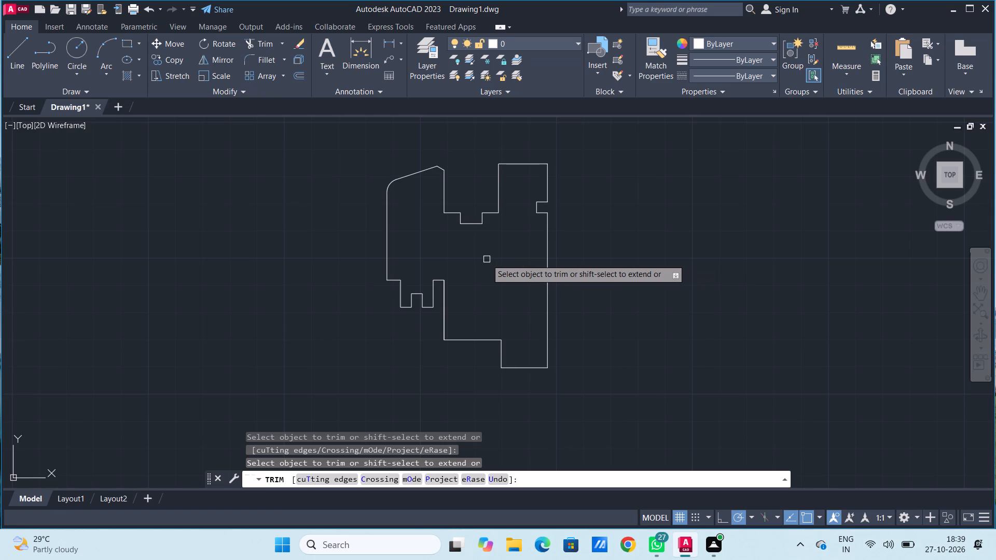
scroll(487, 259, up, 1)
scroll(487, 259, down, 2)
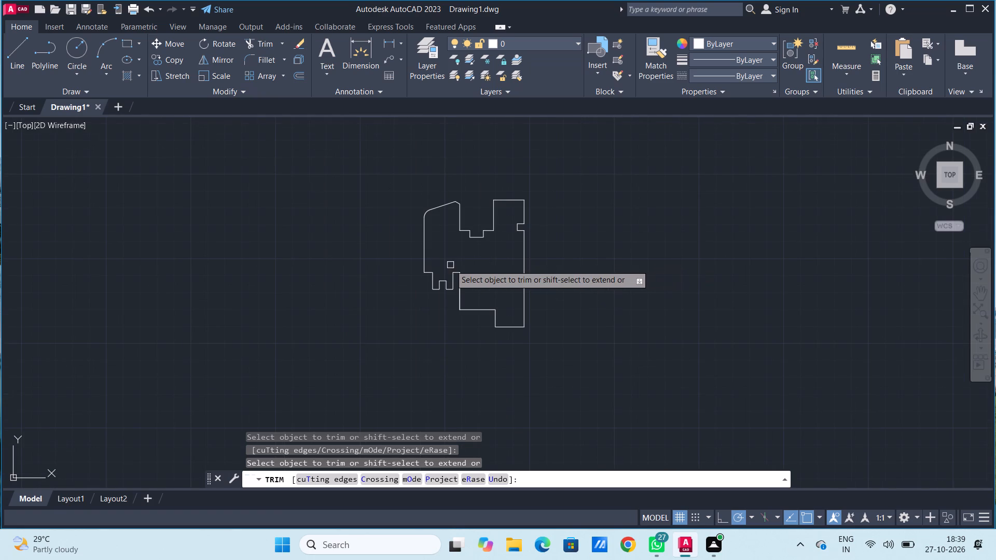
scroll(450, 265, down, 1)
scroll(450, 262, up, 4)
scroll(452, 262, down, 2)
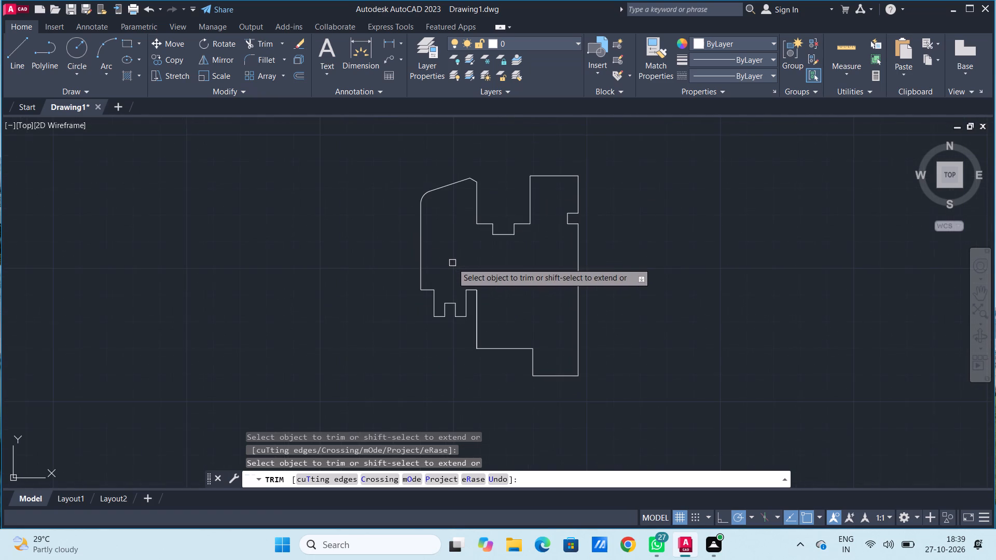
middle_drag(505, 262, 589, 264)
scroll(584, 273, up, 1)
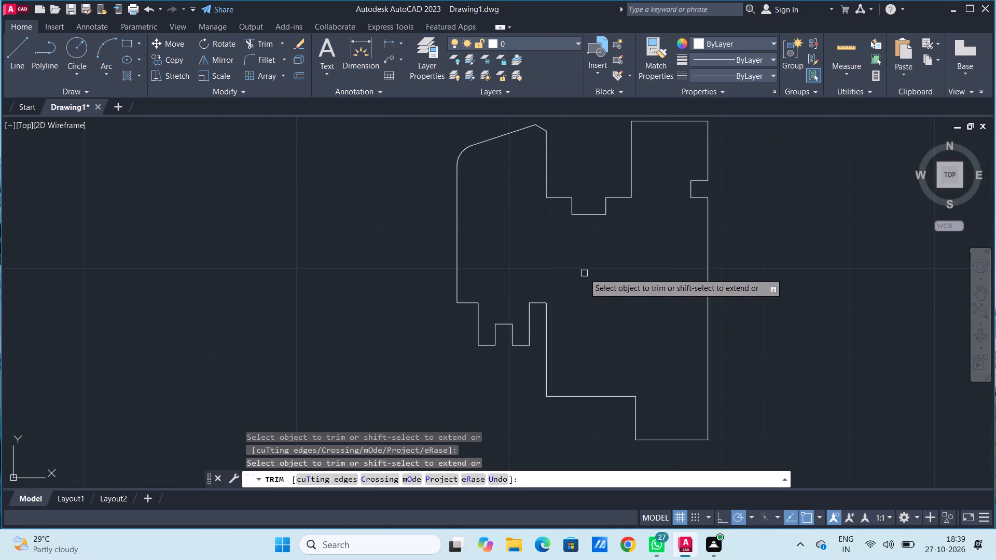
key(Escape)
key(Escape)
key(Escape)
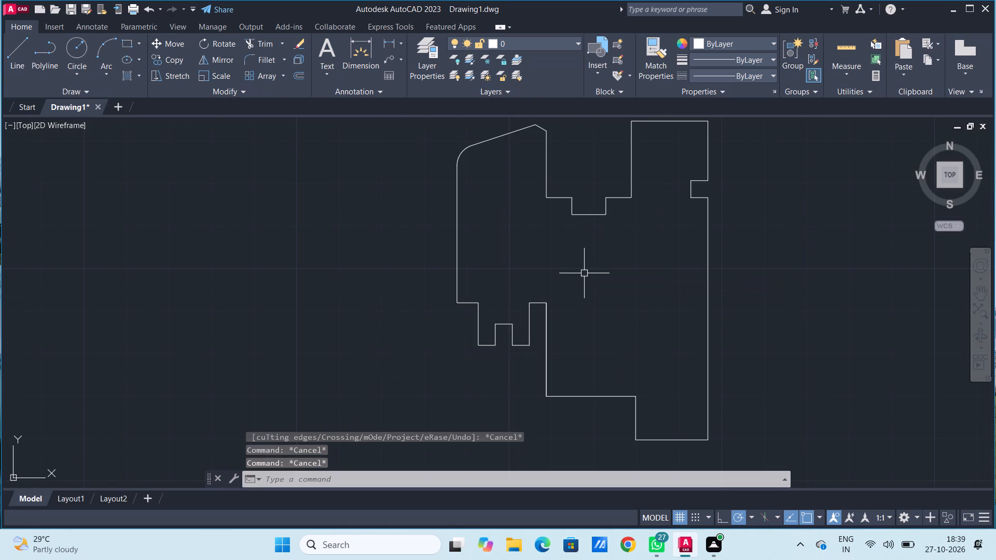
key(Escape)
key(Escape)
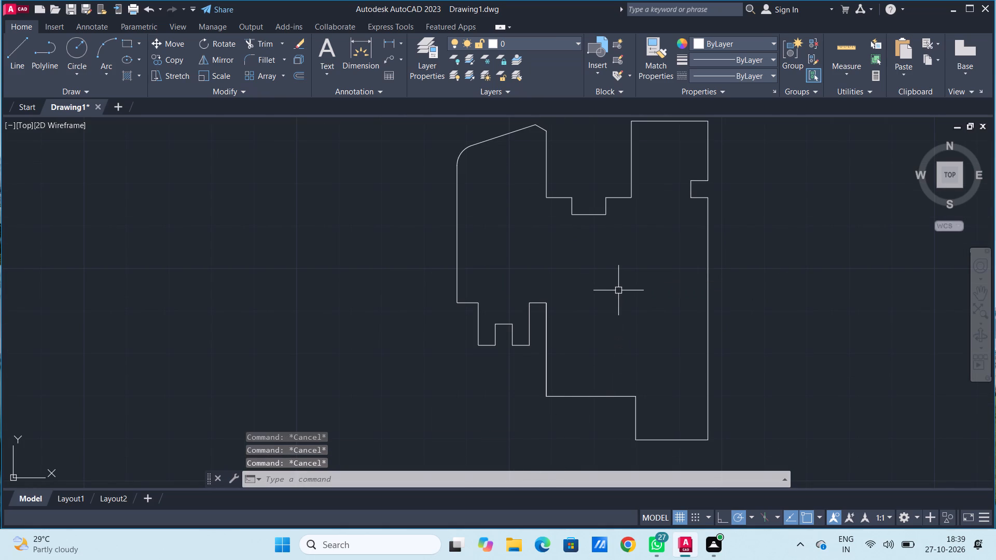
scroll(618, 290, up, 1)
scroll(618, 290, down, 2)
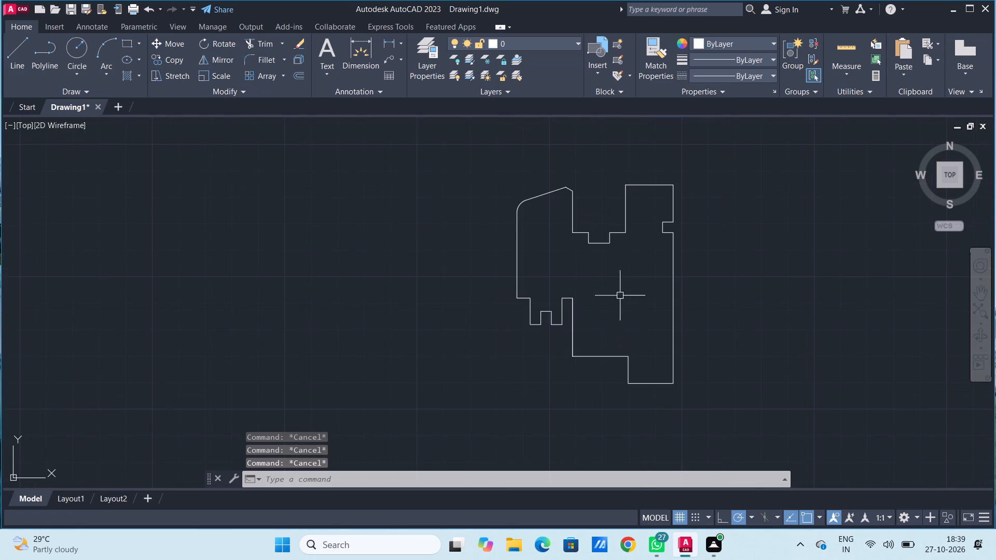
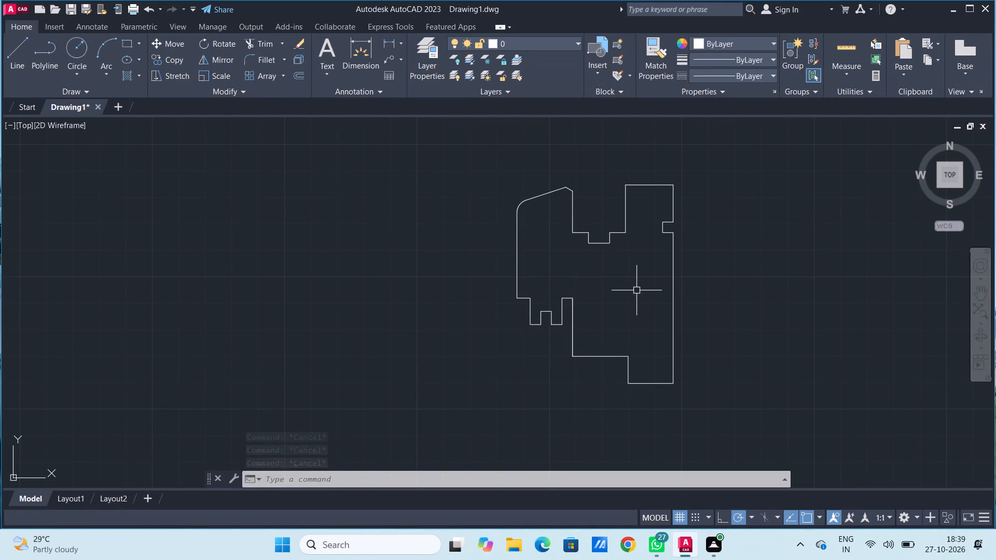
Draw a reference line from the inner corner beside the upper notch down to the base step's inner corner.
scroll(590, 266, up, 2)
scroll(586, 256, down, 2)
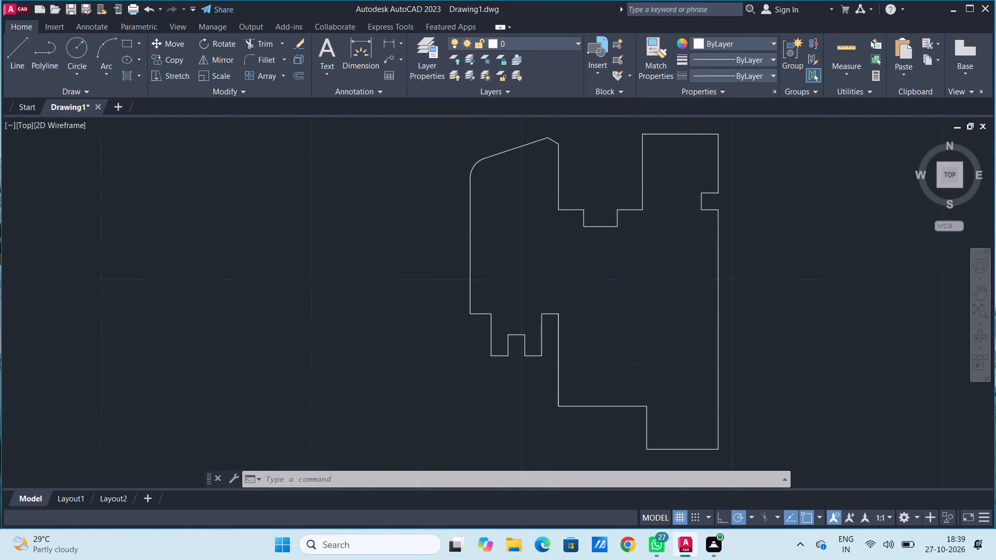
scroll(608, 181, up, 1)
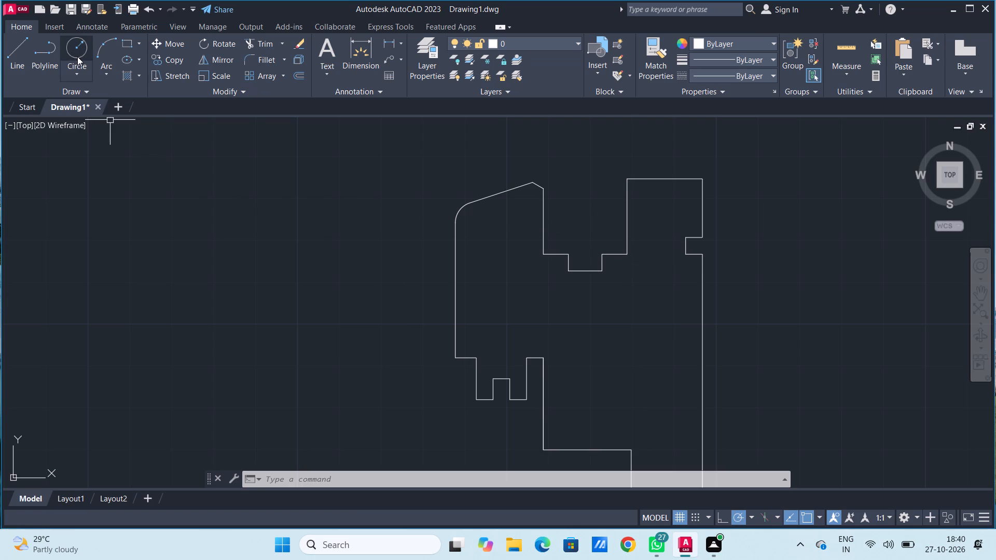
click(26, 54)
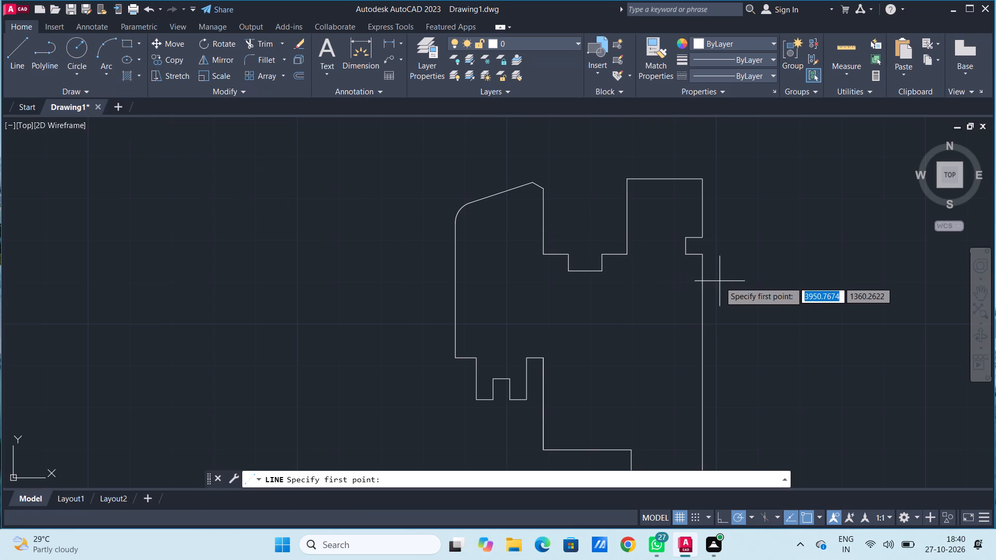
click(627, 255)
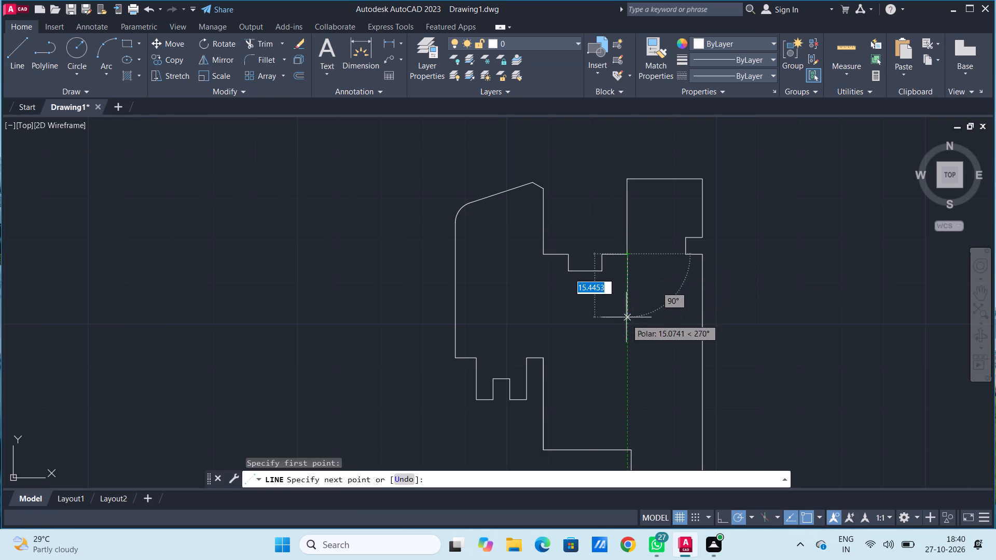
click(632, 452)
key(space)
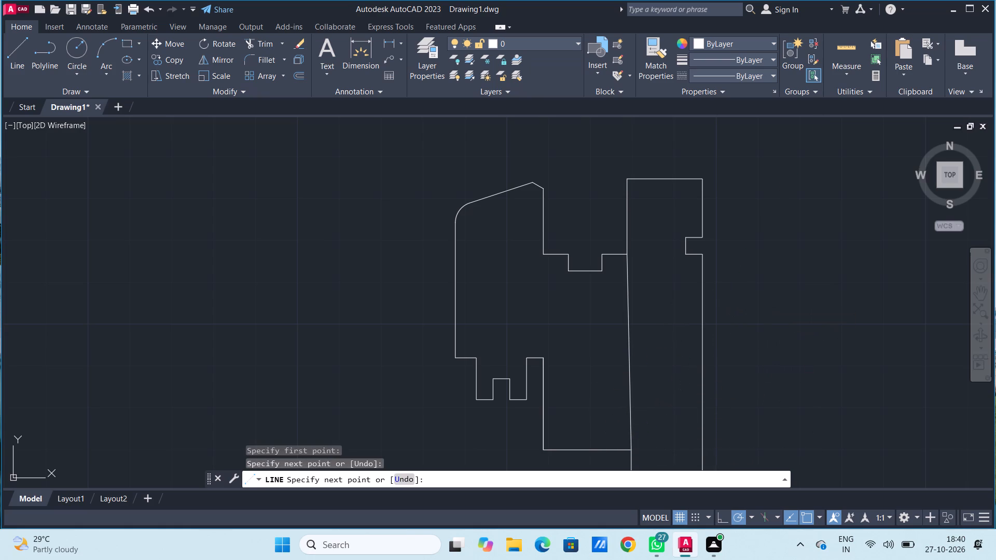
Draw a horizontal line from the midpoint of the slightly slanted reference line to the profile's right edge.
key(space)
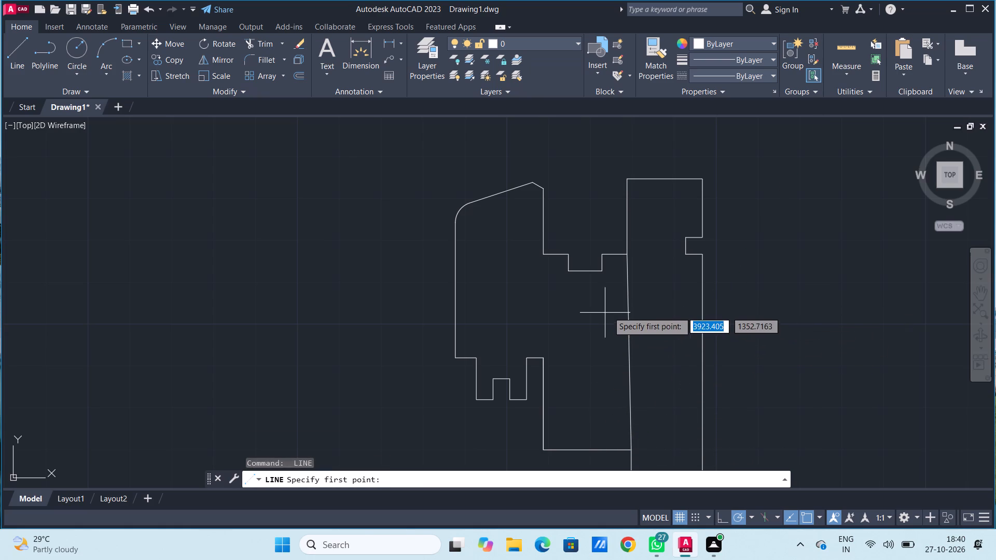
click(629, 355)
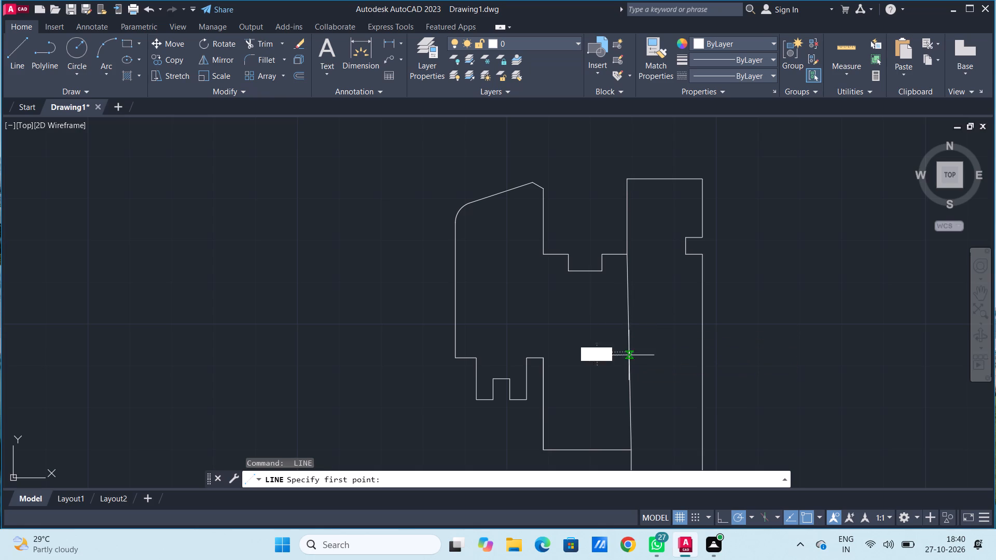
click(703, 353)
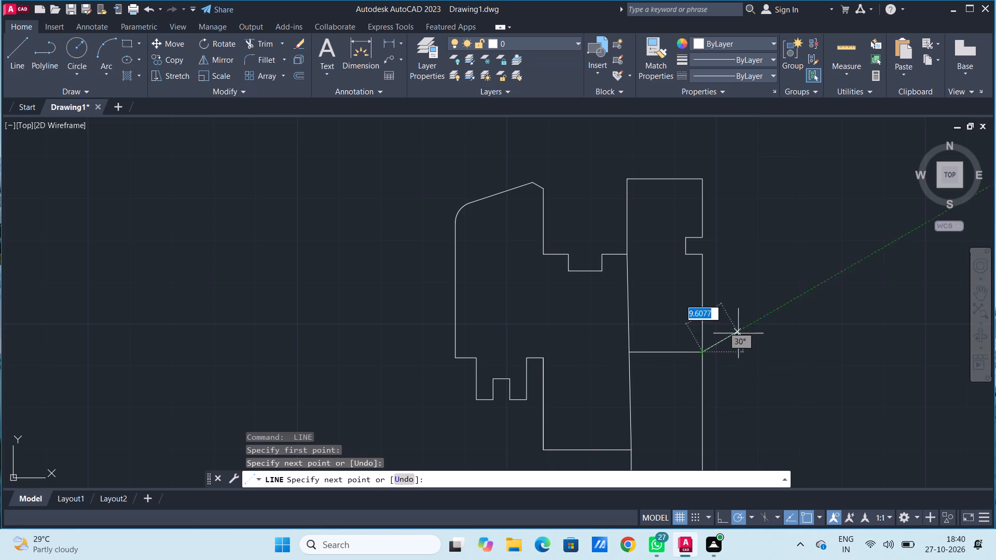
key(space)
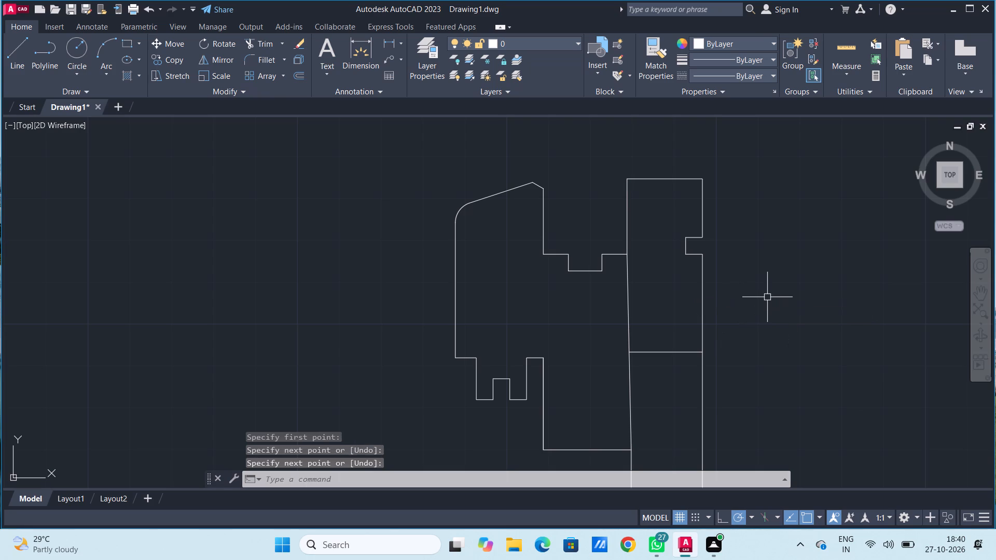
Erase the slightly slanted reference line, keeping the horizontal line drawn from its midpoint.
scroll(591, 364, up, 3)
scroll(609, 357, down, 6)
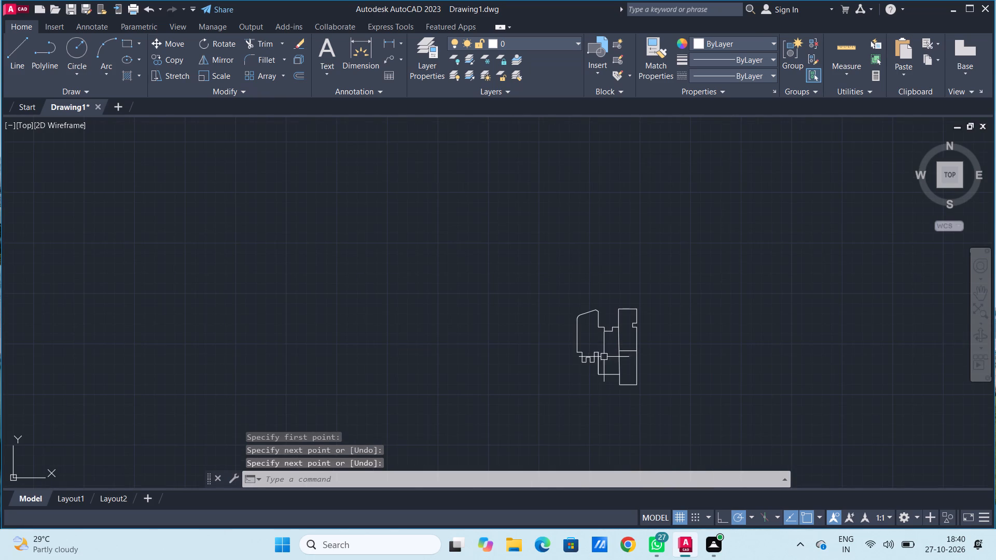
scroll(601, 384, up, 1)
scroll(615, 335, up, 2)
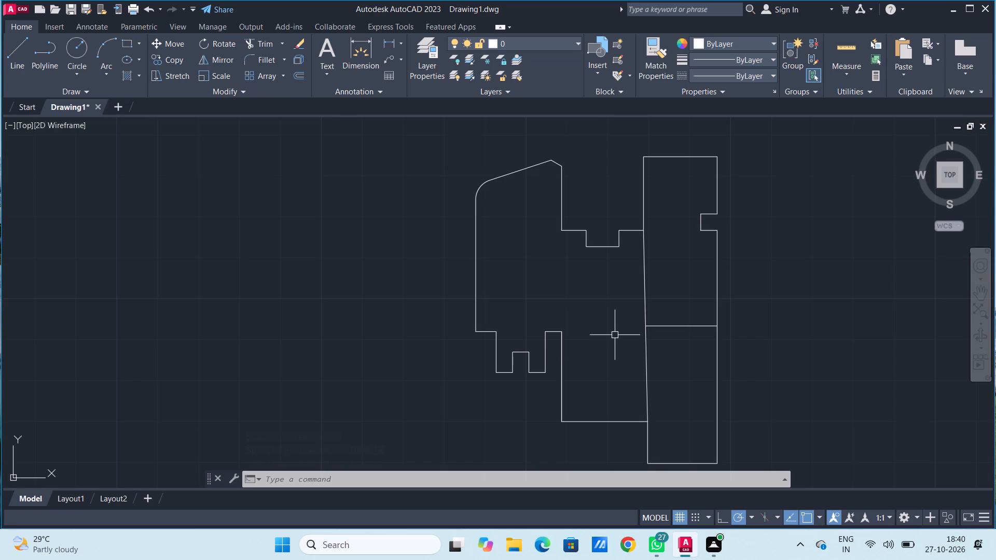
click(645, 359)
right_click(761, 268)
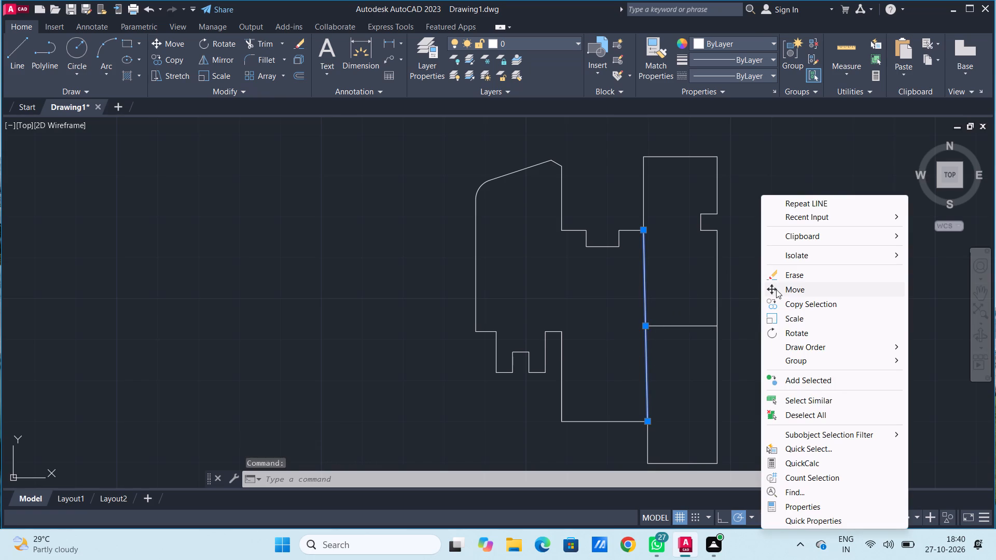
click(791, 276)
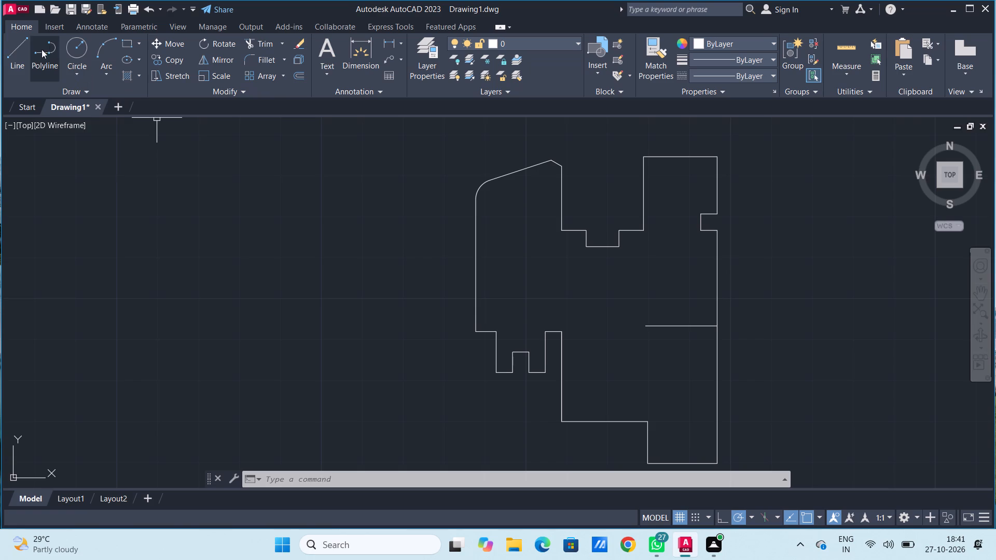
Draw a vertical line about 31 units up from the base step's inner corner, crossing the horizontal line.
click(21, 54)
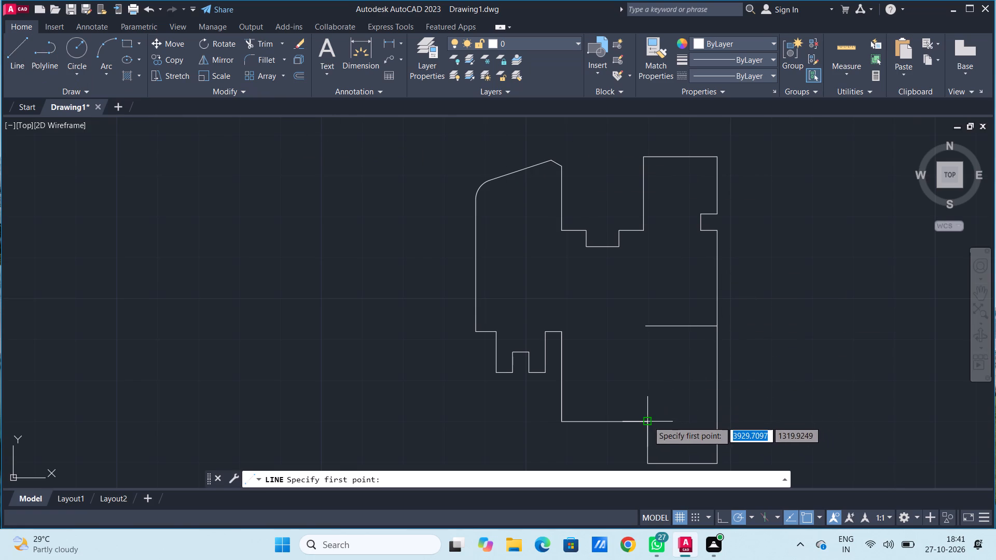
click(648, 421)
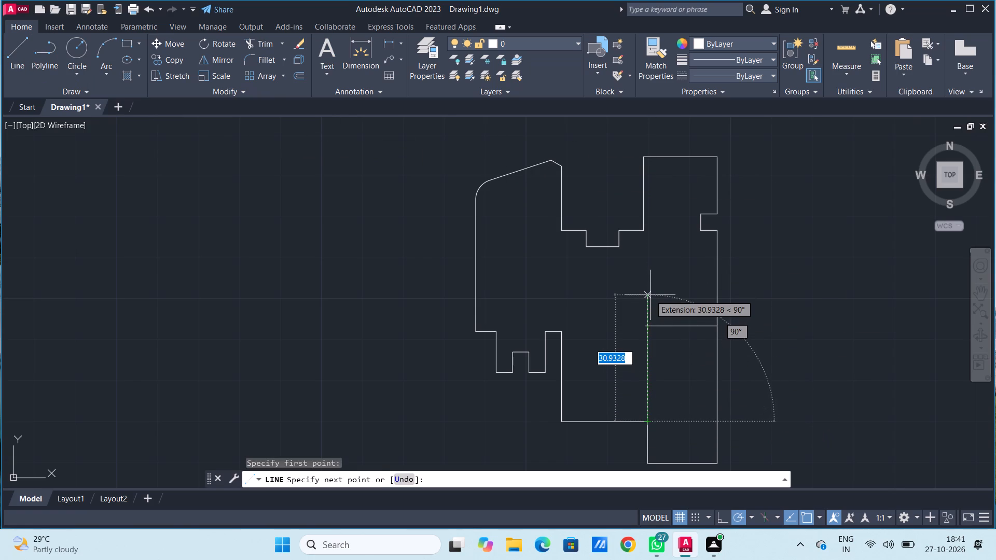
click(650, 295)
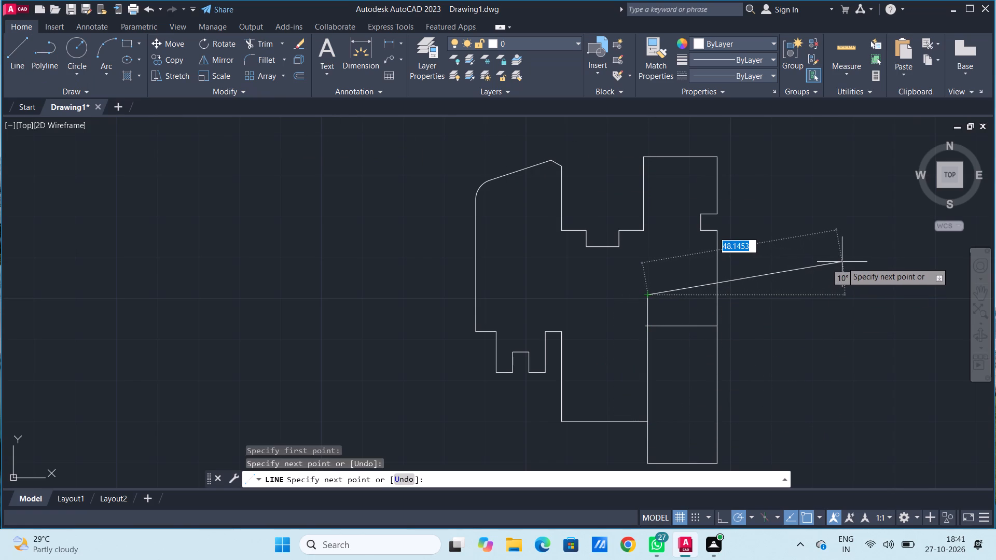
key(space)
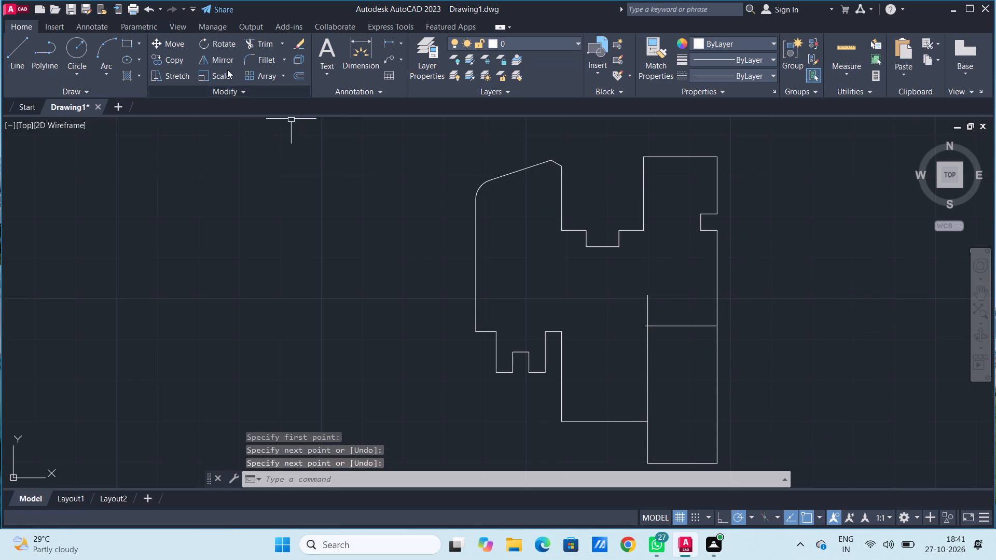
Trim the vertical line above the horizontal line and the horizontal line's short overhang, leaving a clean corner.
click(250, 46)
scroll(643, 332, up, 3)
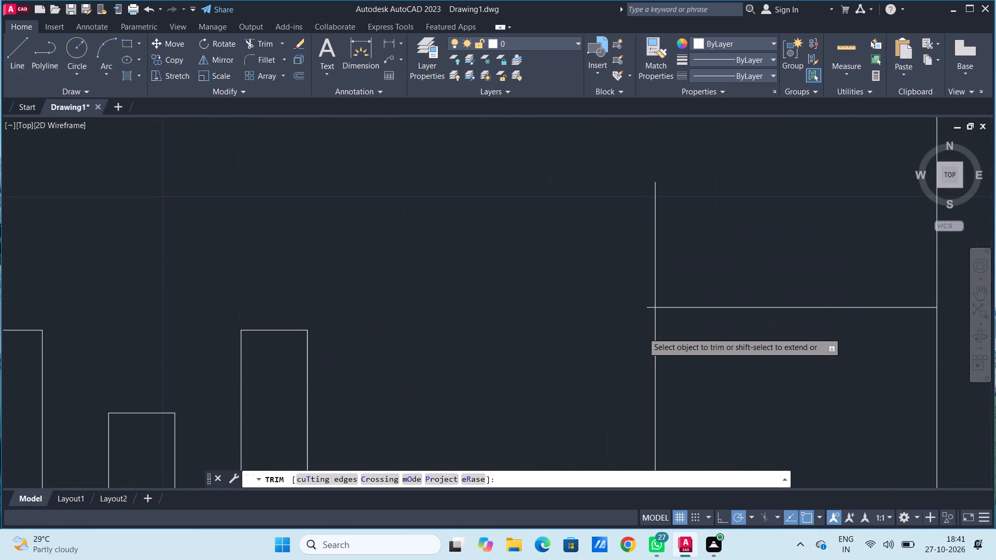
click(656, 269)
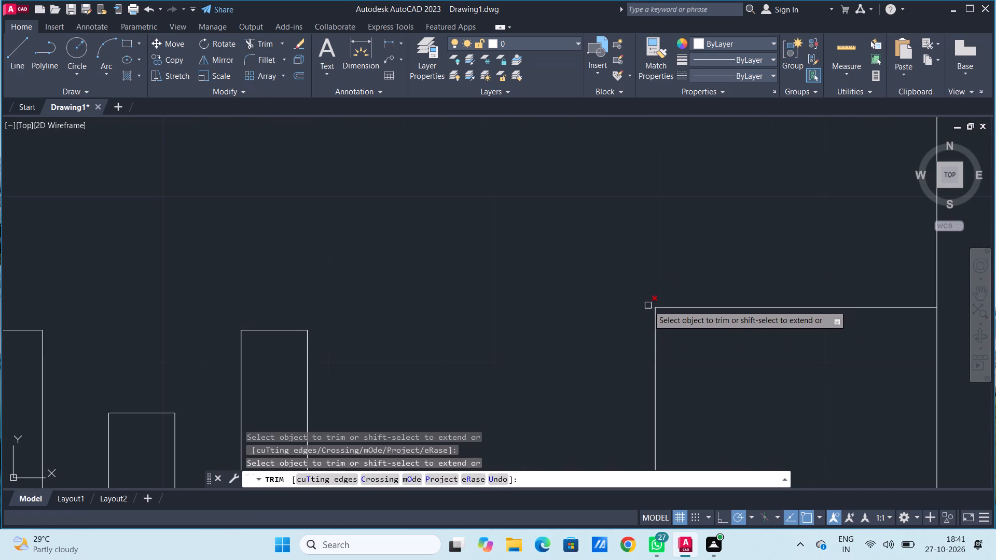
click(649, 306)
scroll(649, 306, down, 3)
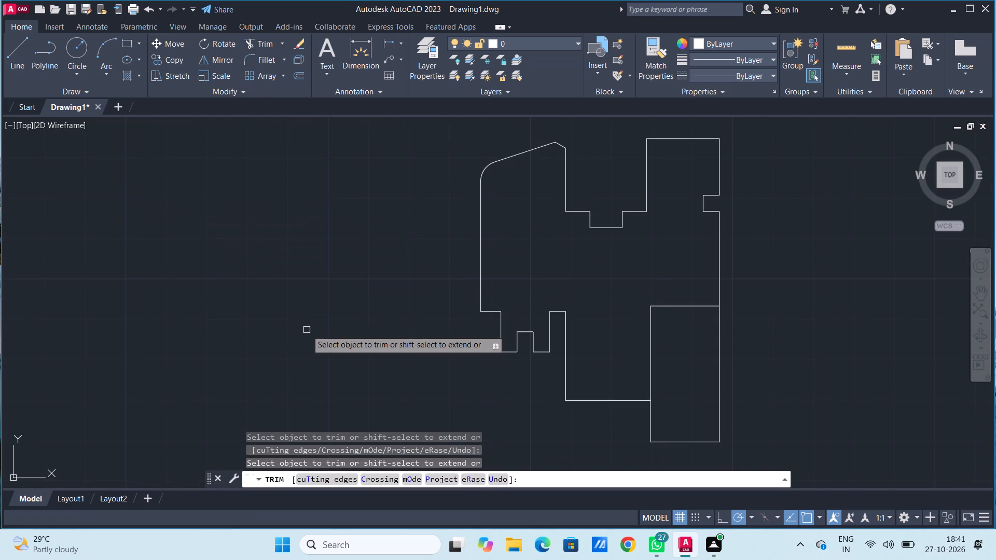
key(space)
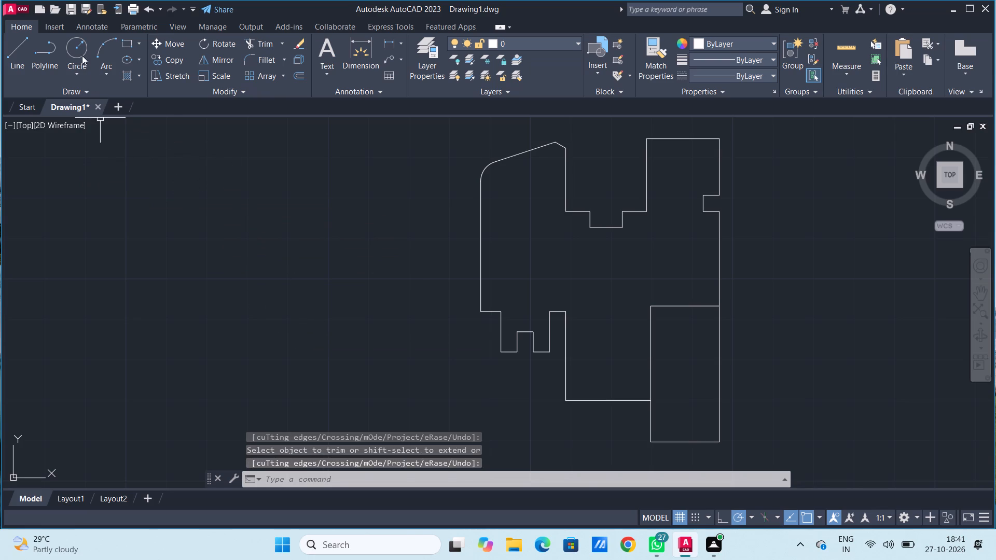
Draw two concentric circles of radius 8.5 and 6.4, centred on the corner where the inner vertical and horizontal lines meet.
click(75, 53)
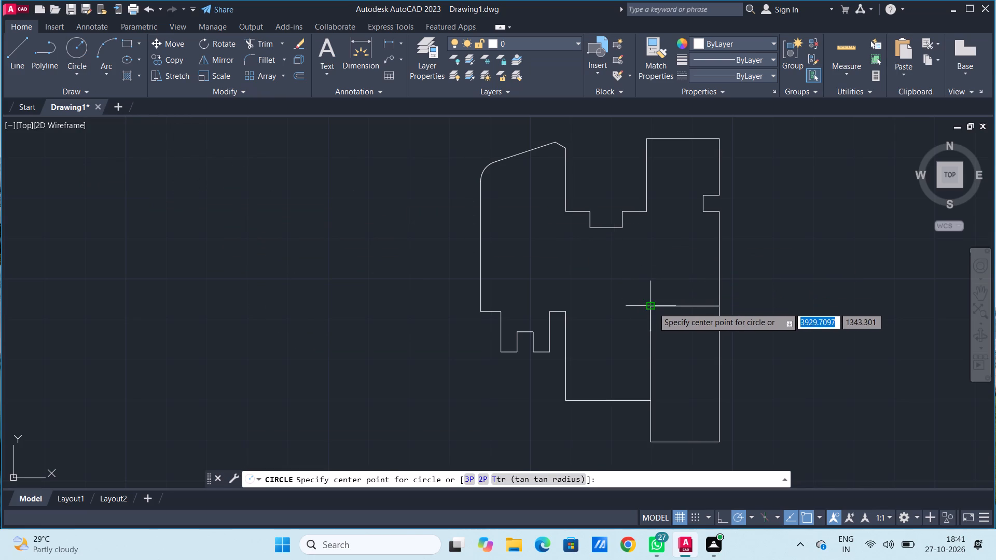
click(653, 307)
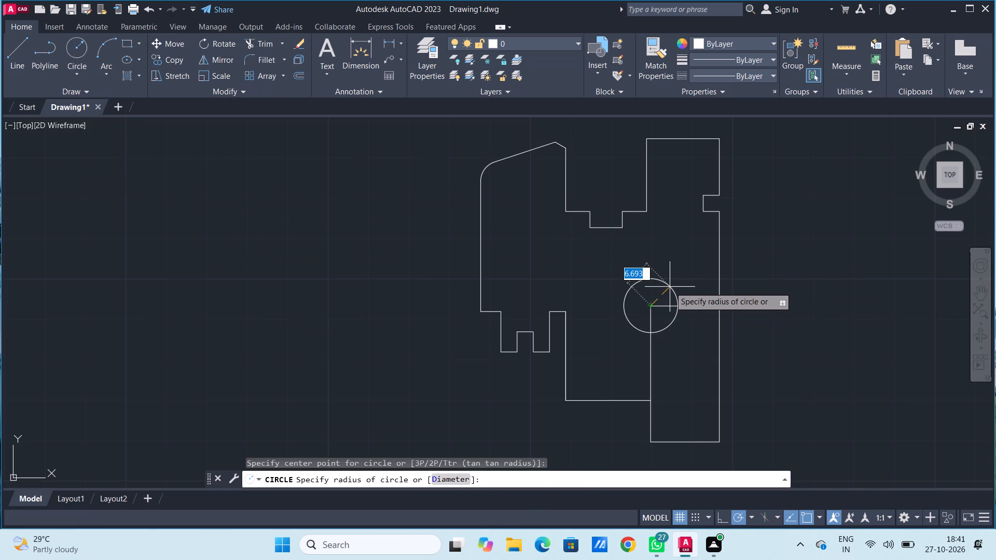
text(8.5)
key(Return)
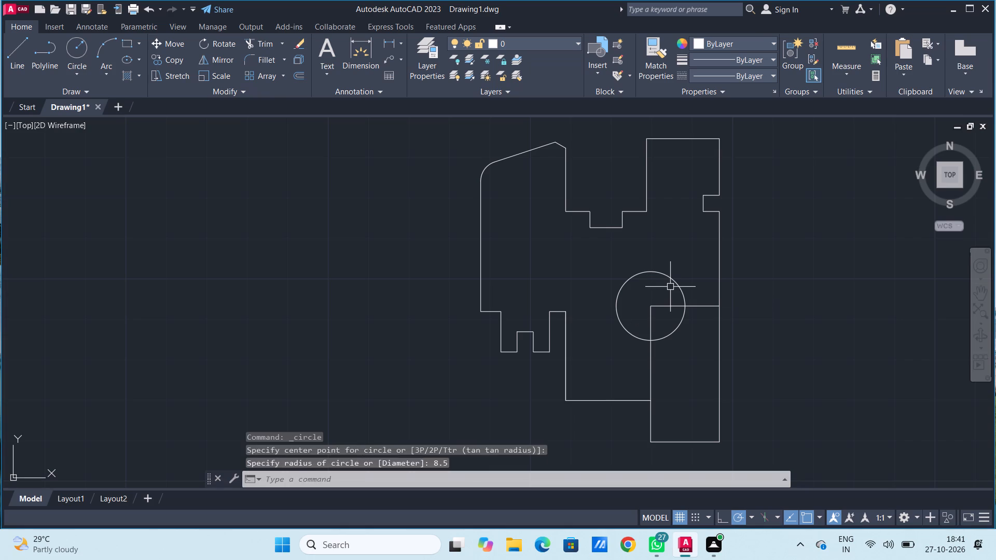
key(space)
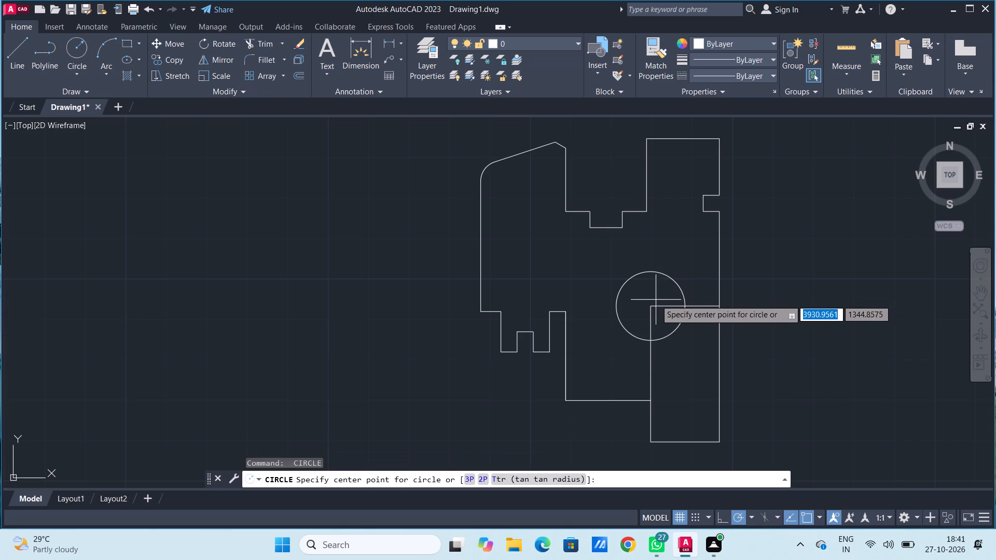
click(652, 307)
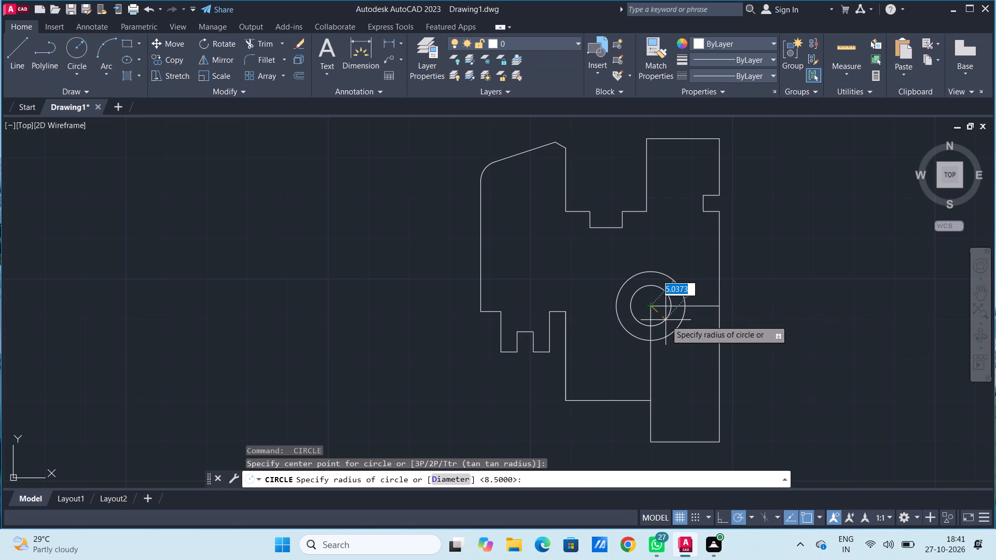
text(6.4)
key(Return)
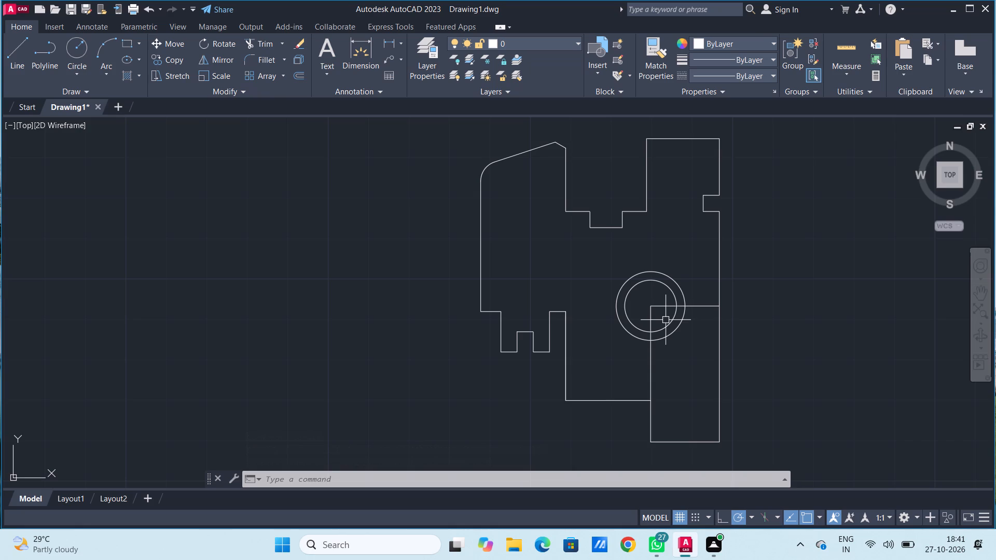
Draw a circle of radius 2 centred on the top quadrant of the 8.5-radius circle.
key(space)
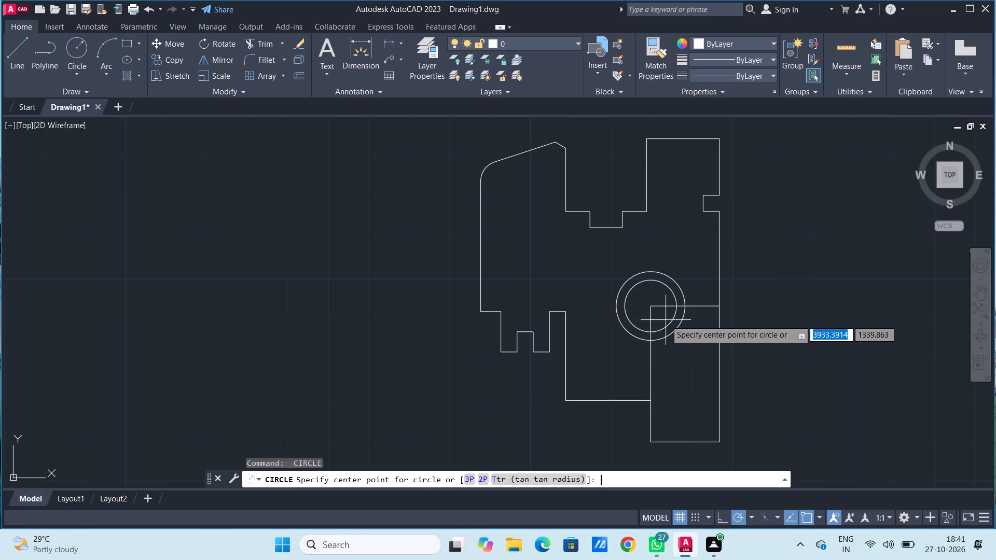
click(651, 270)
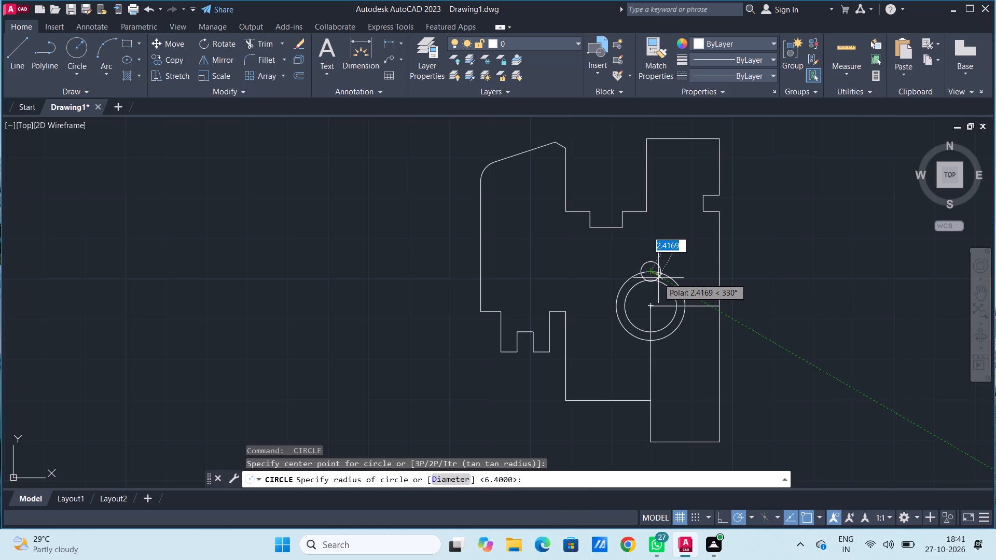
key(2)
key(Return)
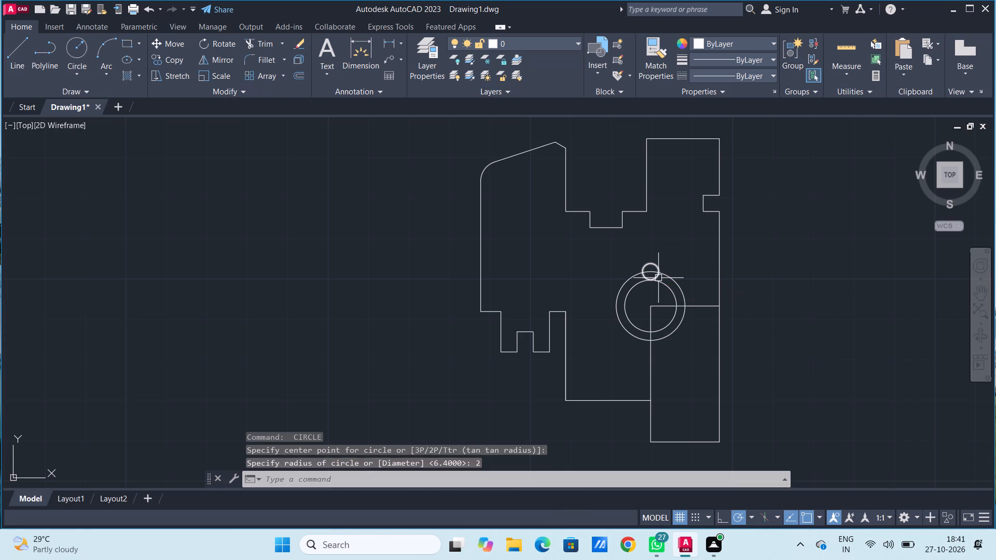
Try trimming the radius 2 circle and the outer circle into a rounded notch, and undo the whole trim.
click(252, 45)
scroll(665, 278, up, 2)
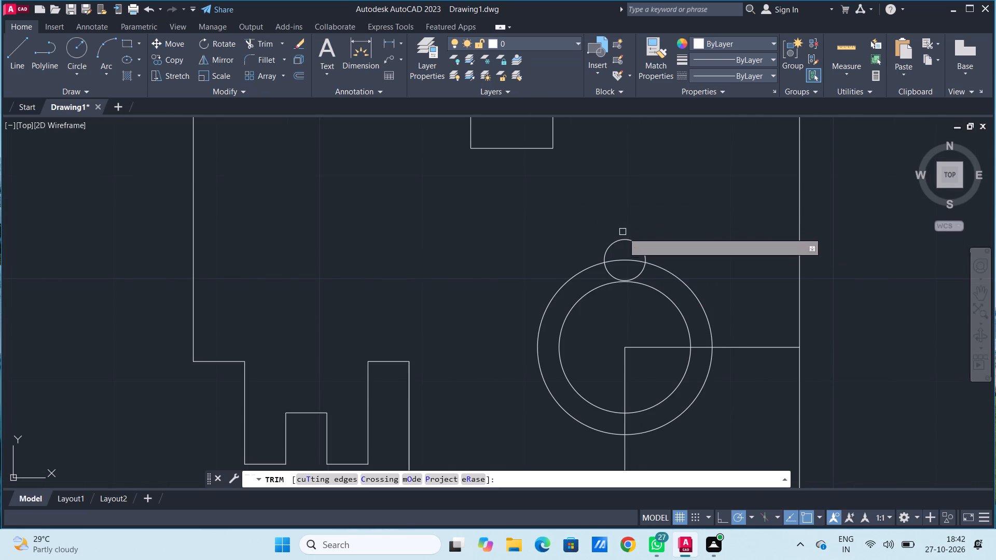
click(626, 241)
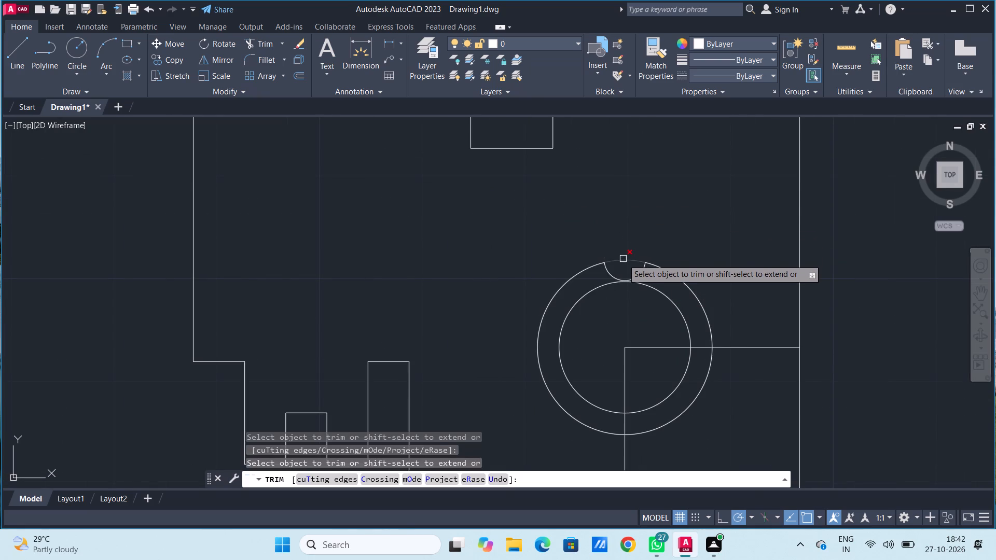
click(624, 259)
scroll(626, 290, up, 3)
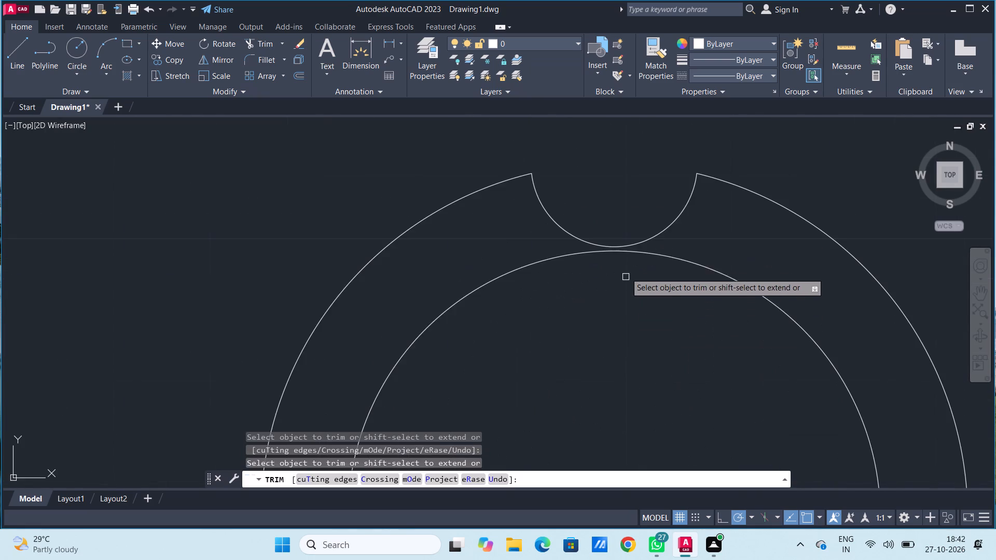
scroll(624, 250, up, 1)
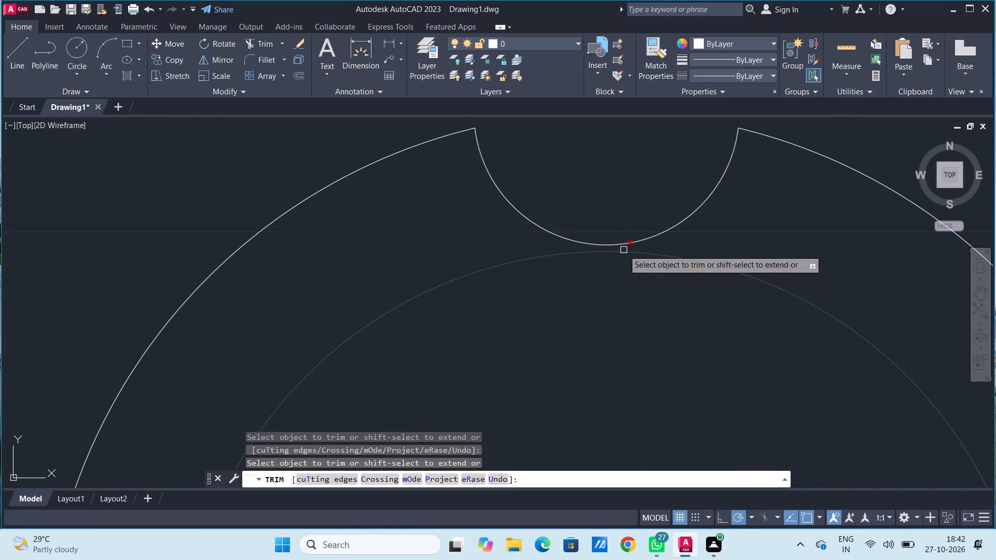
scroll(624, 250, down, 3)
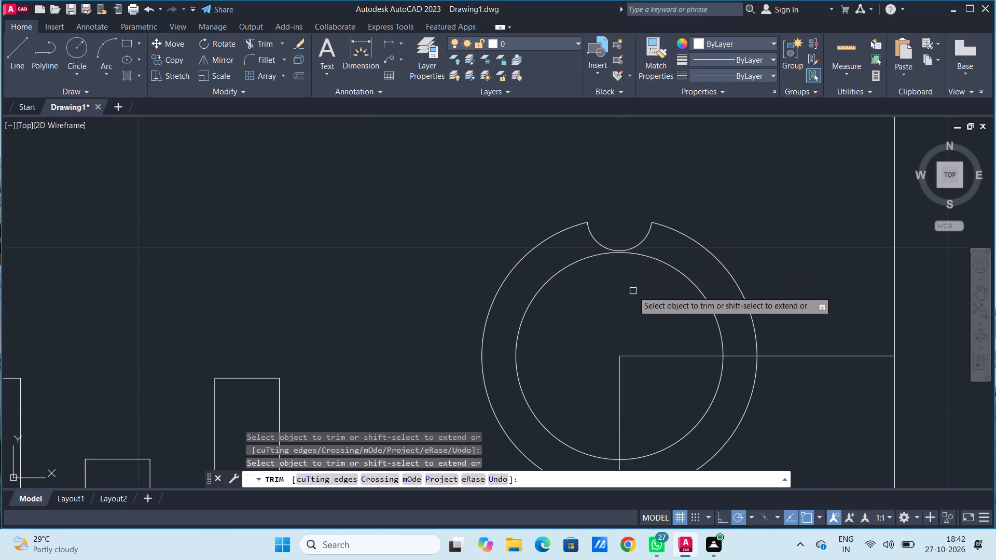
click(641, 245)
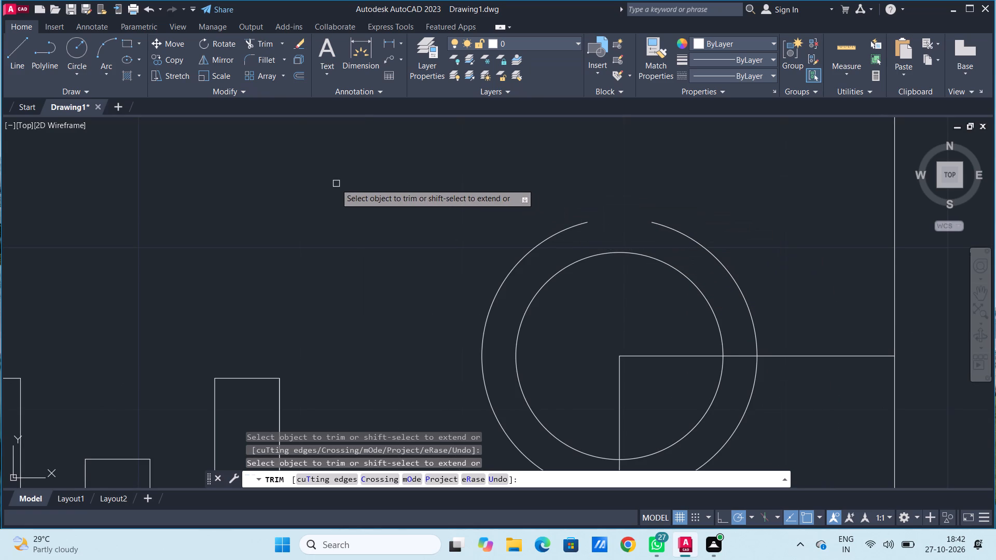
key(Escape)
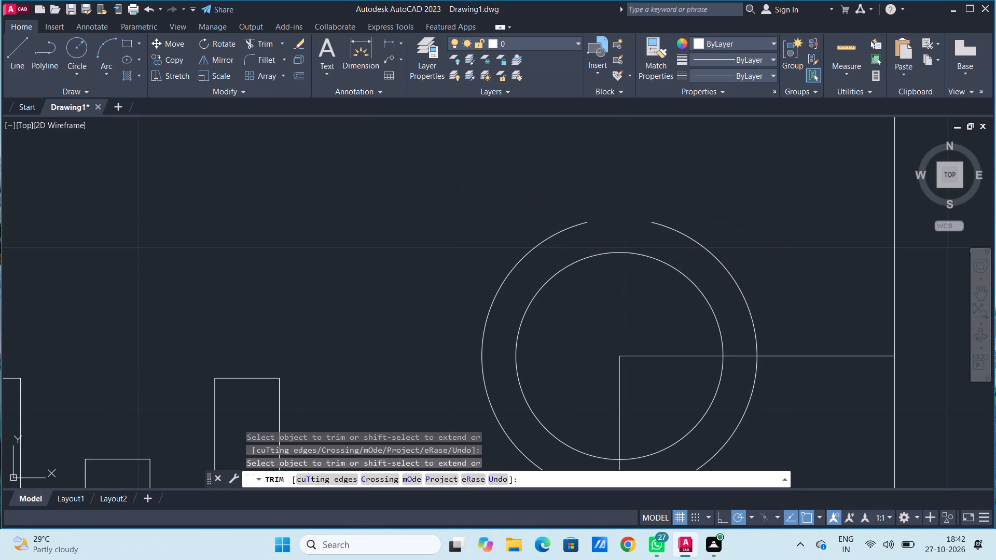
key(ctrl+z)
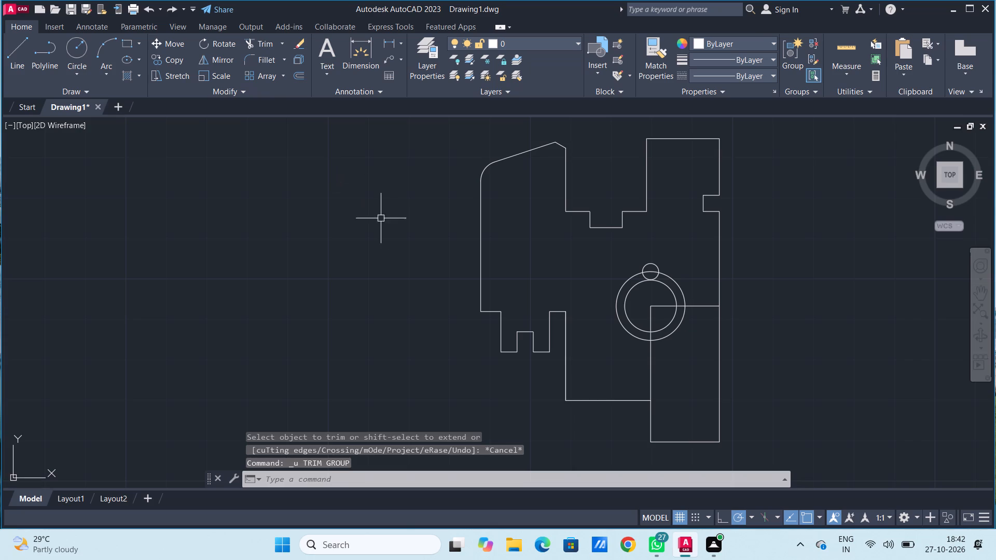
Erase the radius 2 circle at the top of the outer circle.
click(656, 262)
right_click(806, 247)
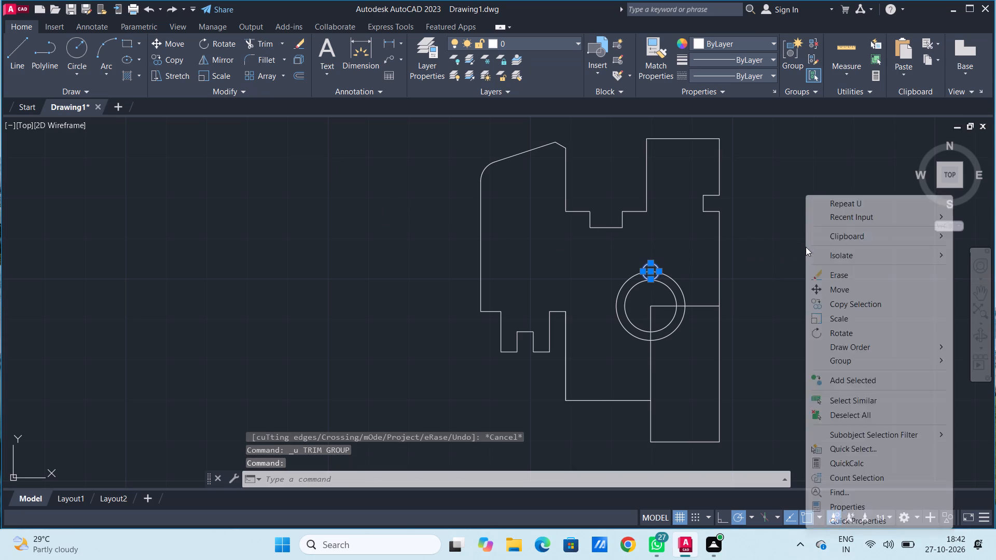
click(835, 281)
click(782, 283)
click(774, 269)
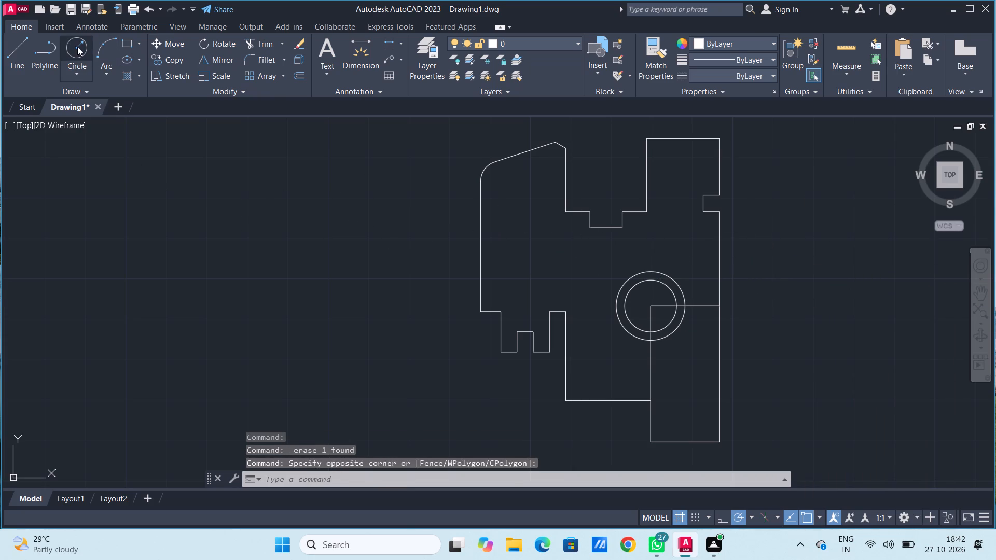
Draw a radius 2.1 circle centred on the outer circle's top quadrant, reaching the inner circle's top quadrant.
drag(77, 47, 85, 55)
scroll(676, 285, up, 2)
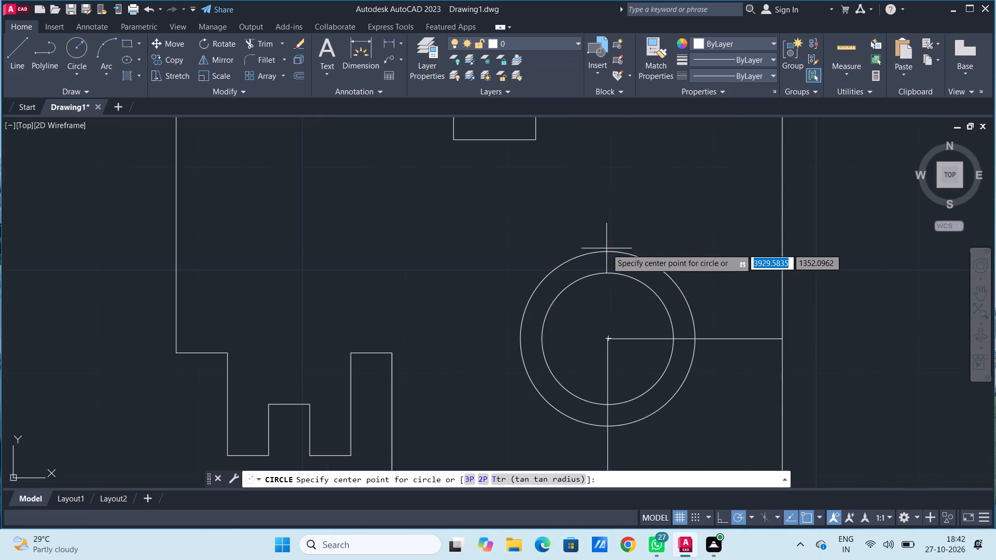
click(609, 253)
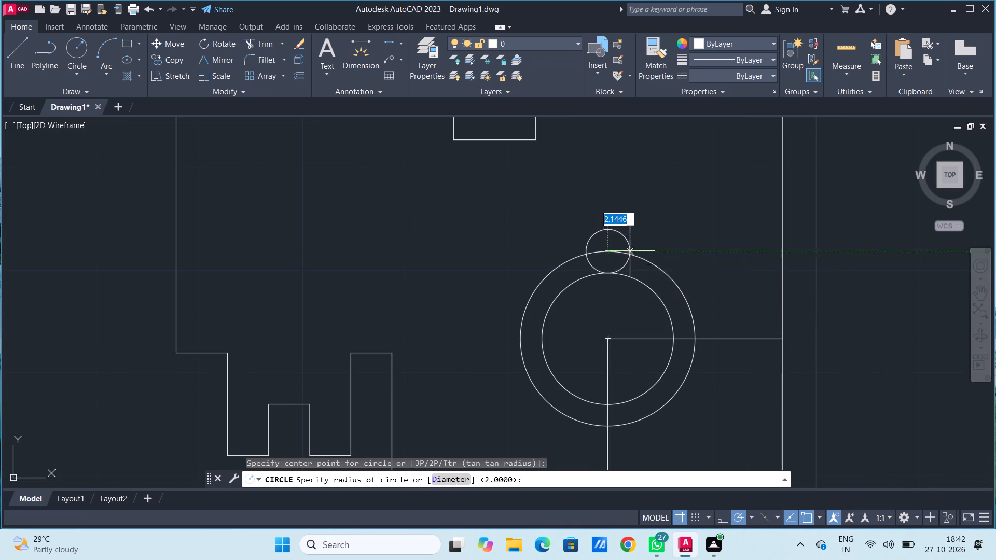
click(607, 272)
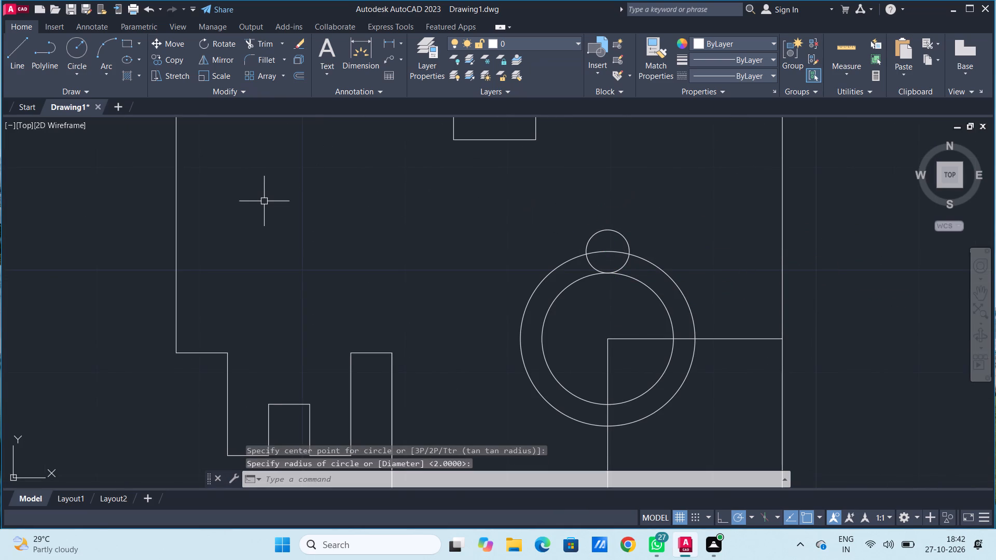
Trim the small circle's upper arc and the outer circle's arc inside it to form an open rounded notch.
click(255, 47)
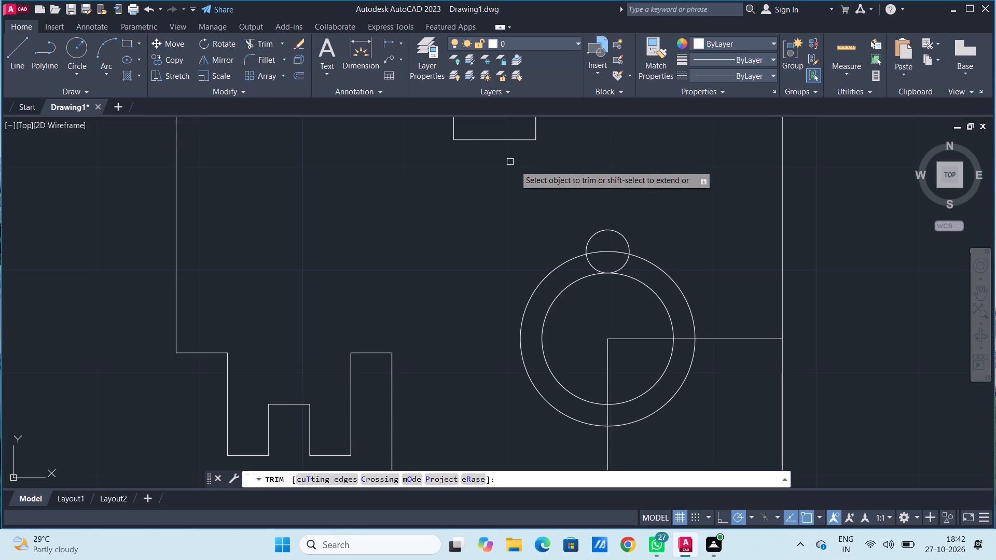
click(603, 231)
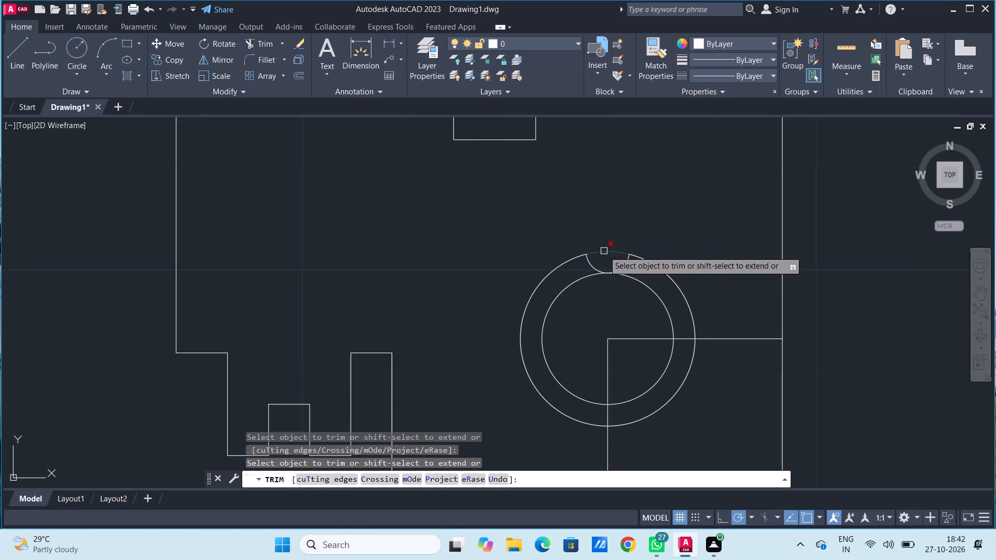
click(604, 251)
key(Escape)
key(Escape)
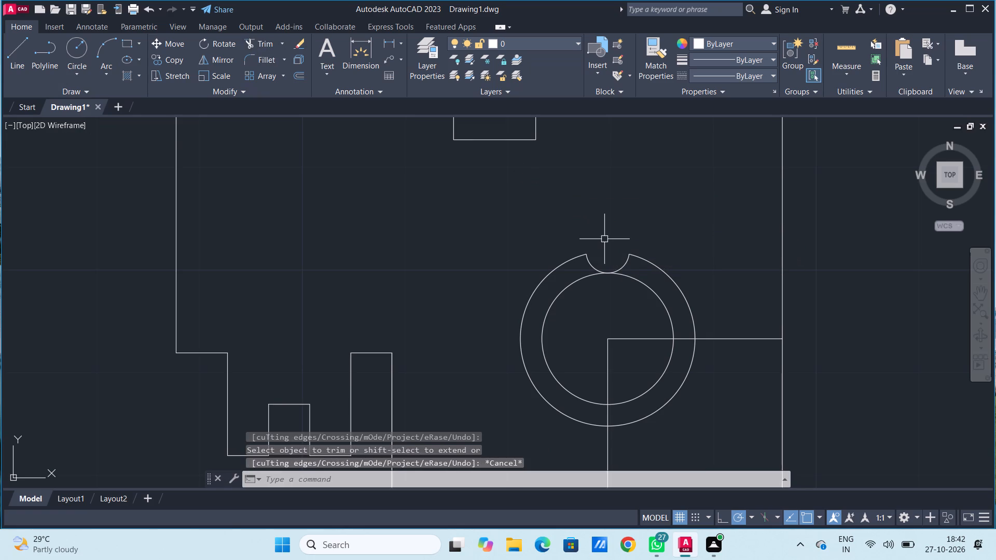
key(Escape)
key(Escape)
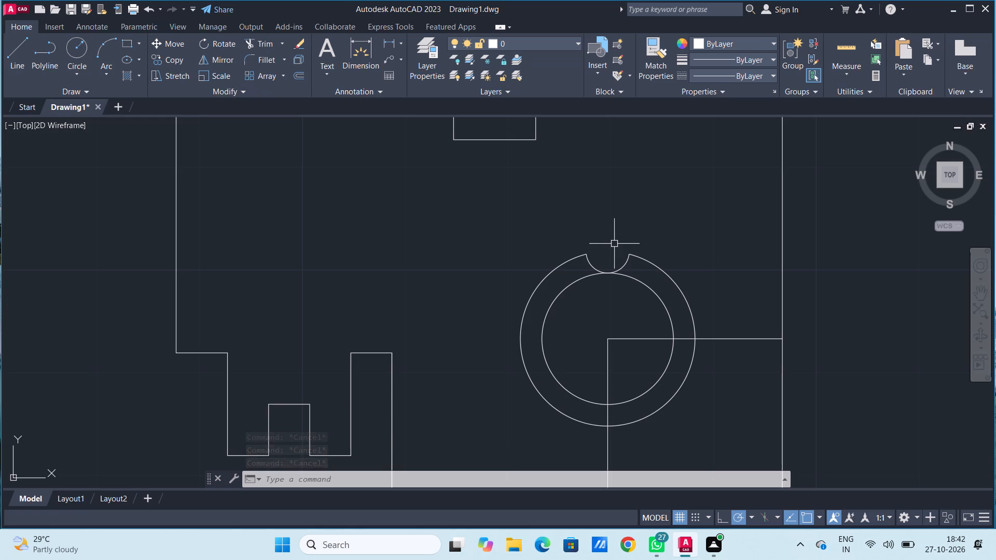
Polar array the notch arc around the concentric circles' centre with 10 items over 360 degrees.
click(593, 268)
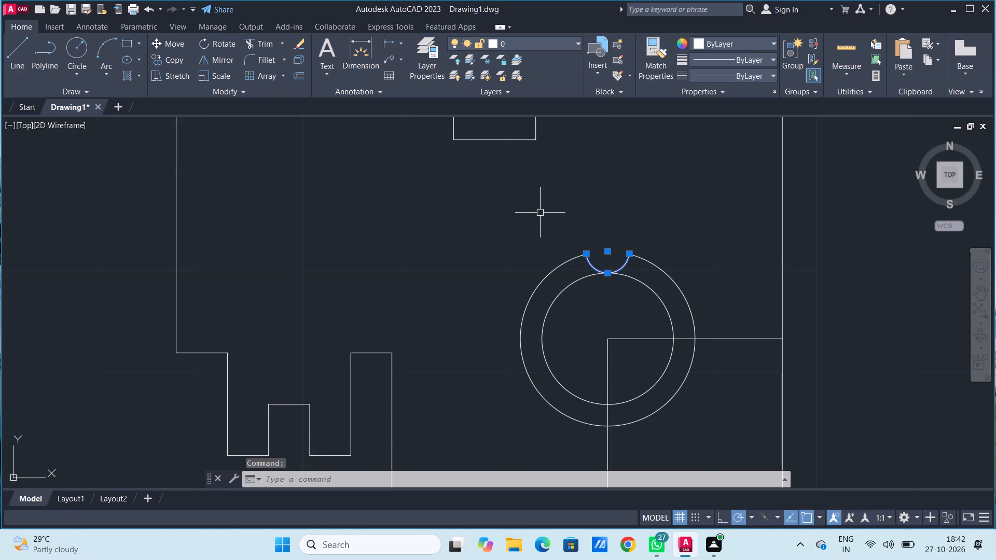
text(ar)
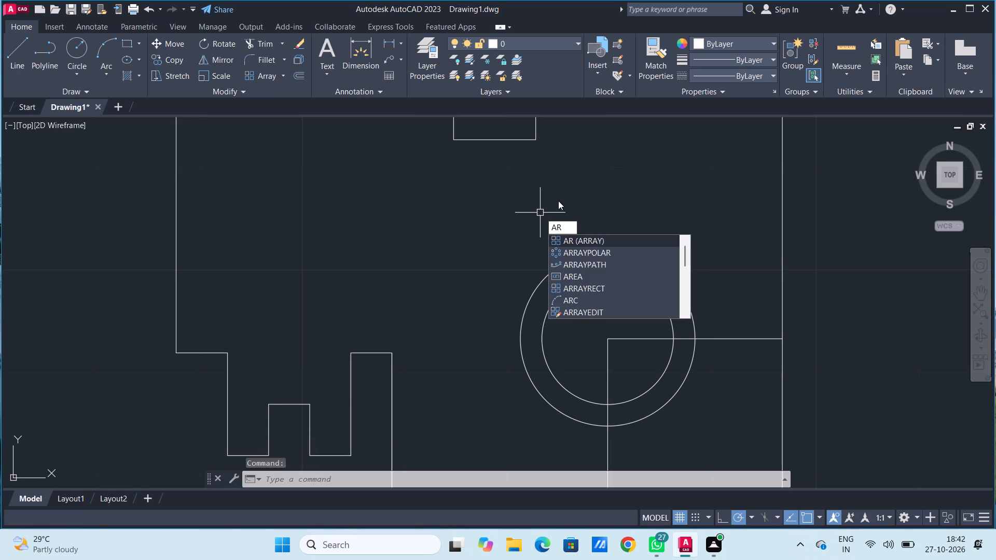
click(596, 251)
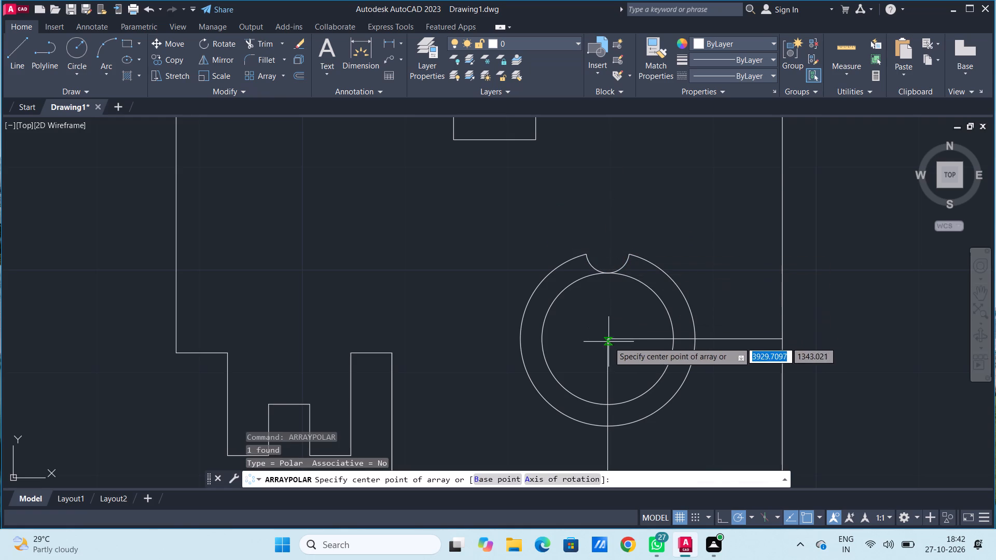
click(607, 341)
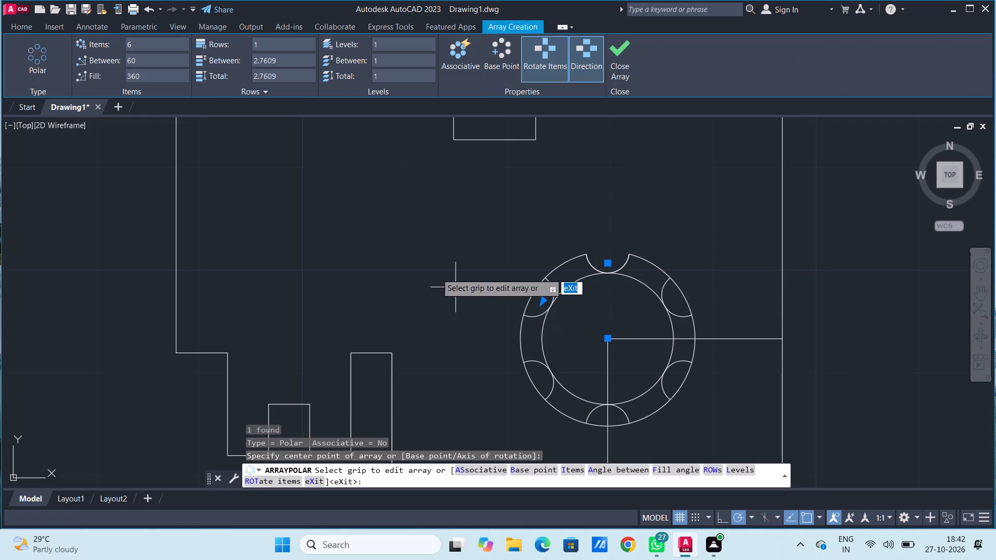
double_click(150, 48)
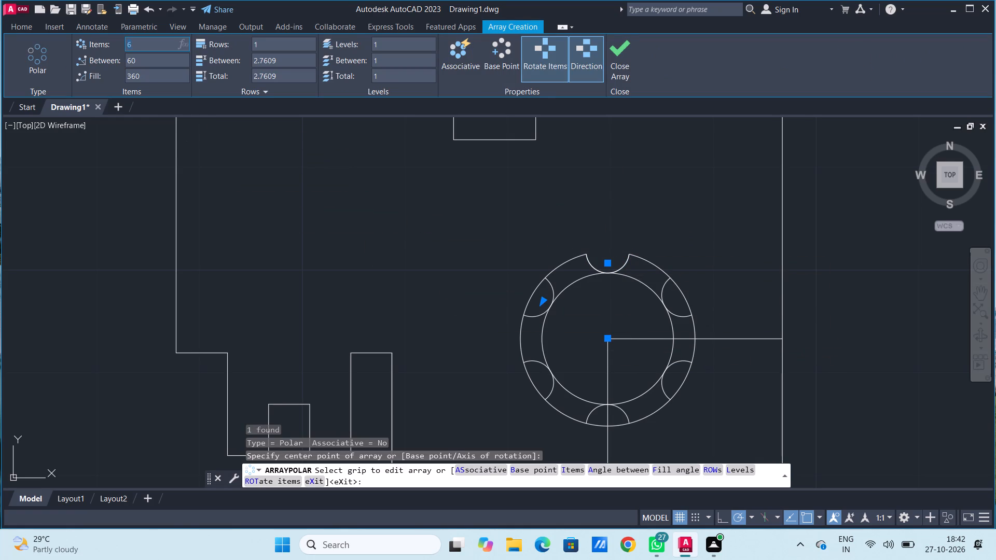
text(10)
key(Return)
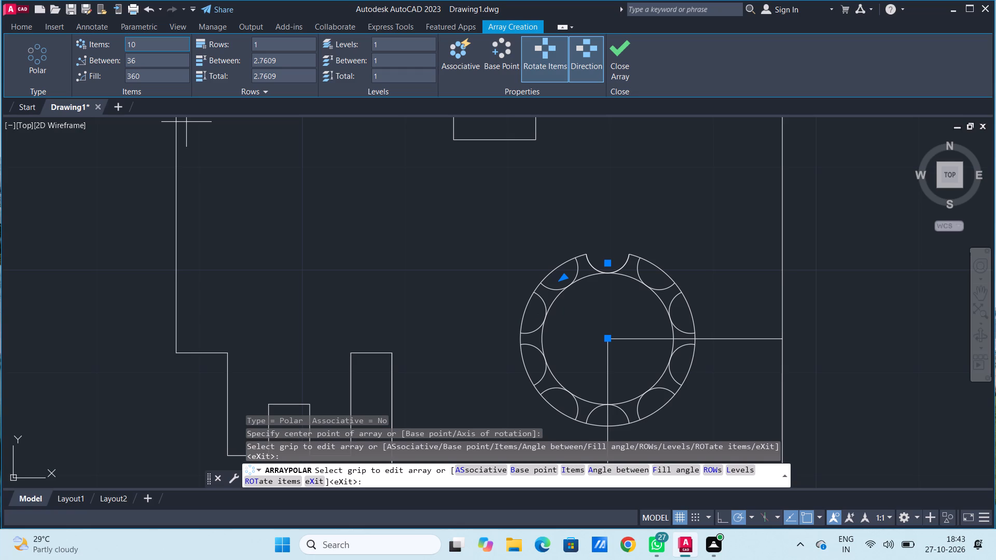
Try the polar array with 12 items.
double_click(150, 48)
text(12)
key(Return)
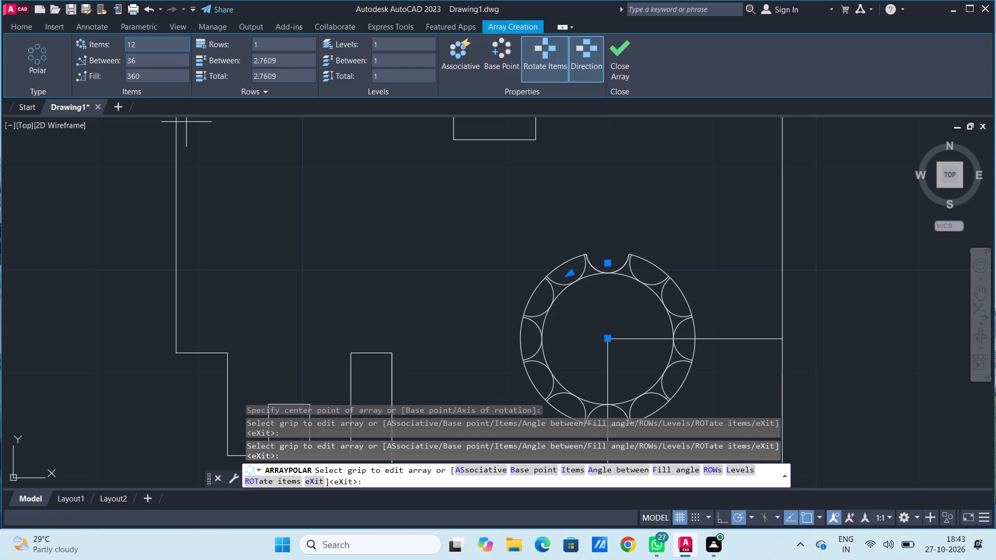
Set the polar array back to 10 items and finish it.
double_click(150, 48)
text(10)
key(Return)
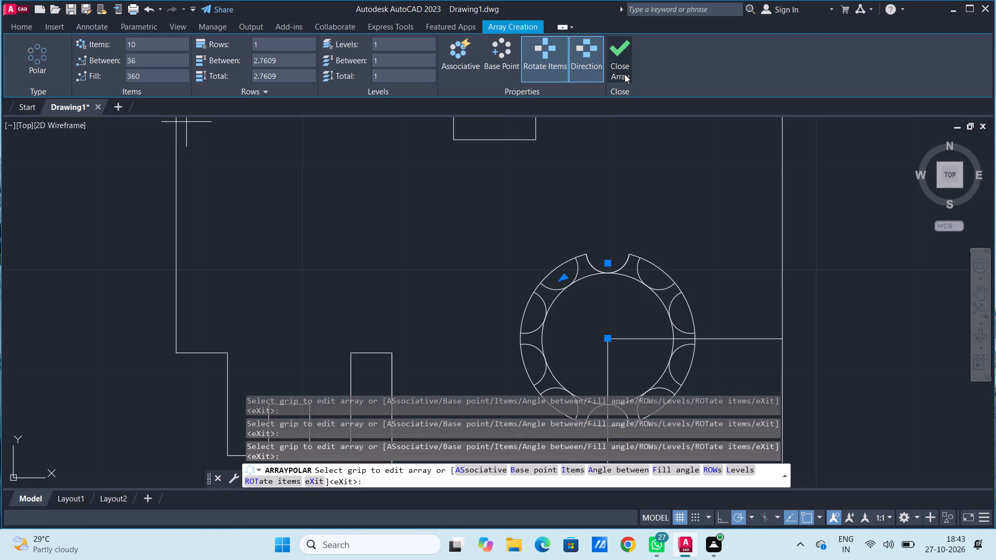
click(625, 74)
Trim the outer circle's arcs across the six closed notches on the ring's upper part and sides.
scroll(630, 242, up, 4)
scroll(630, 242, down, 4)
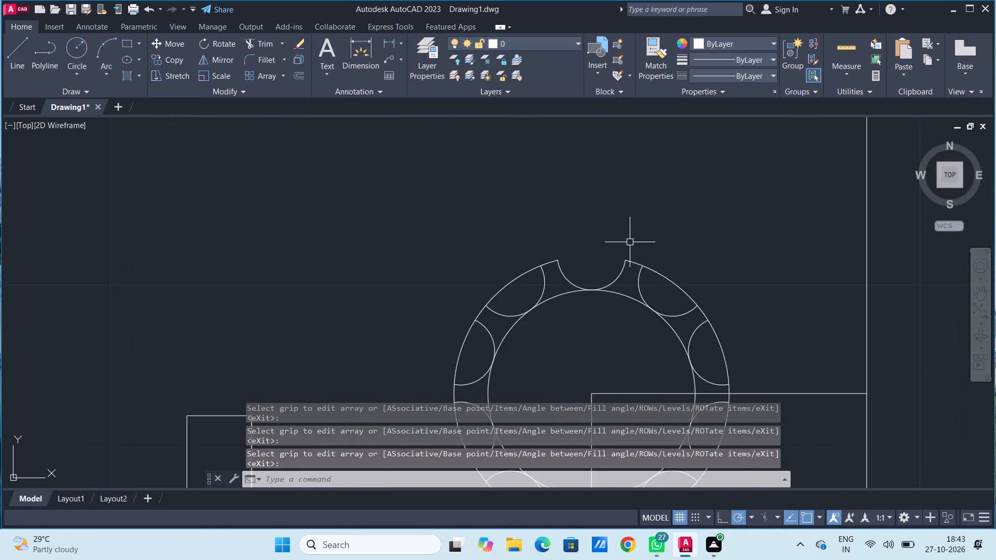
scroll(630, 242, down, 4)
scroll(637, 265, up, 2)
scroll(633, 192, up, 1)
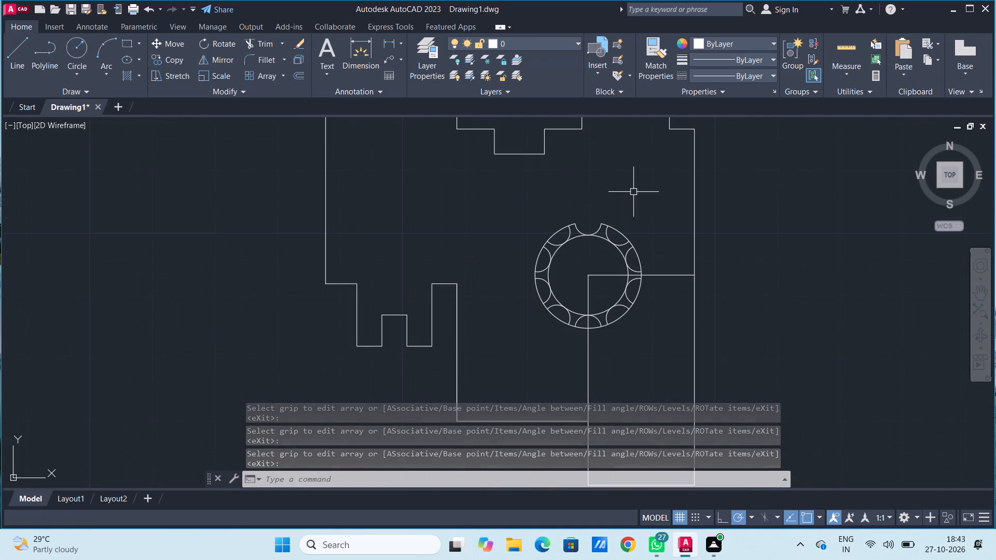
click(247, 43)
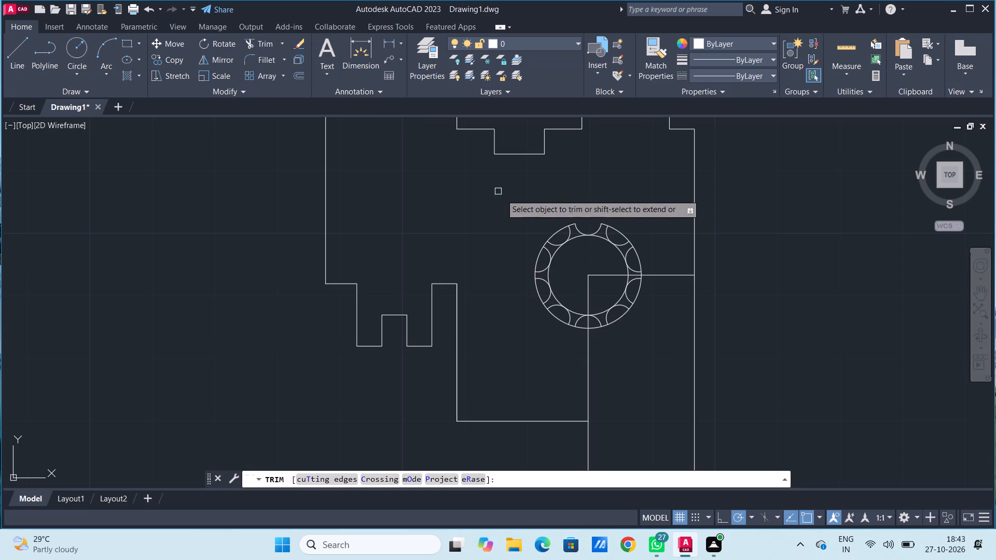
click(552, 235)
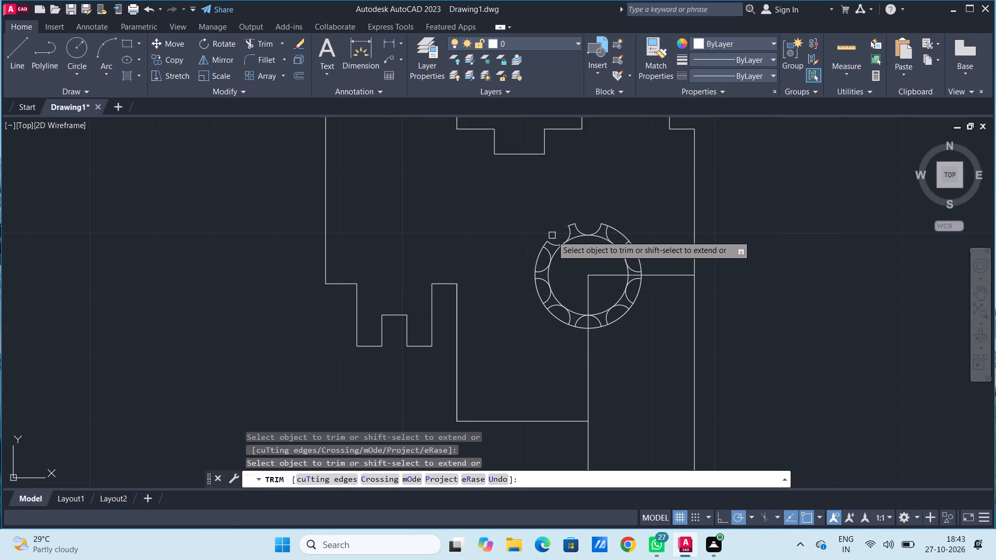
click(539, 259)
click(539, 294)
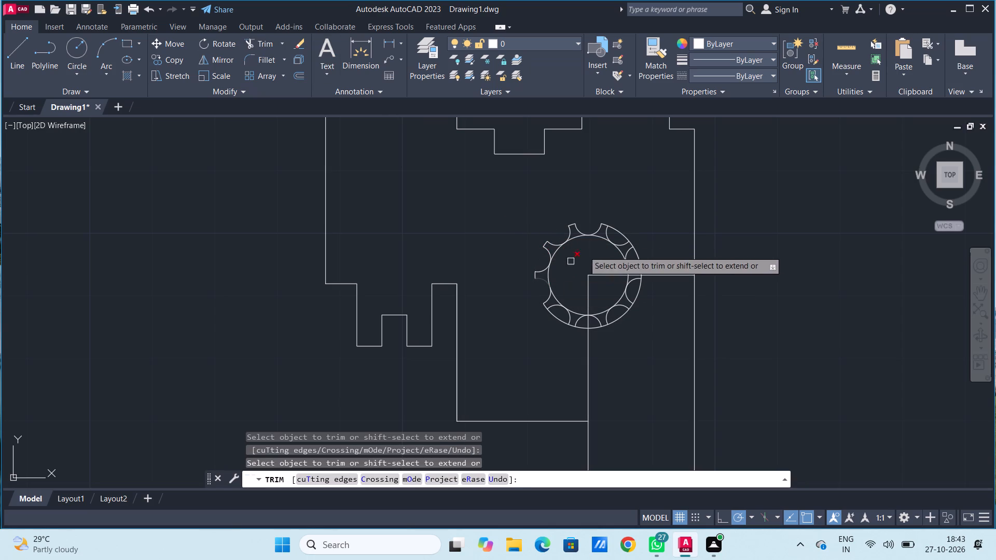
click(621, 232)
click(639, 256)
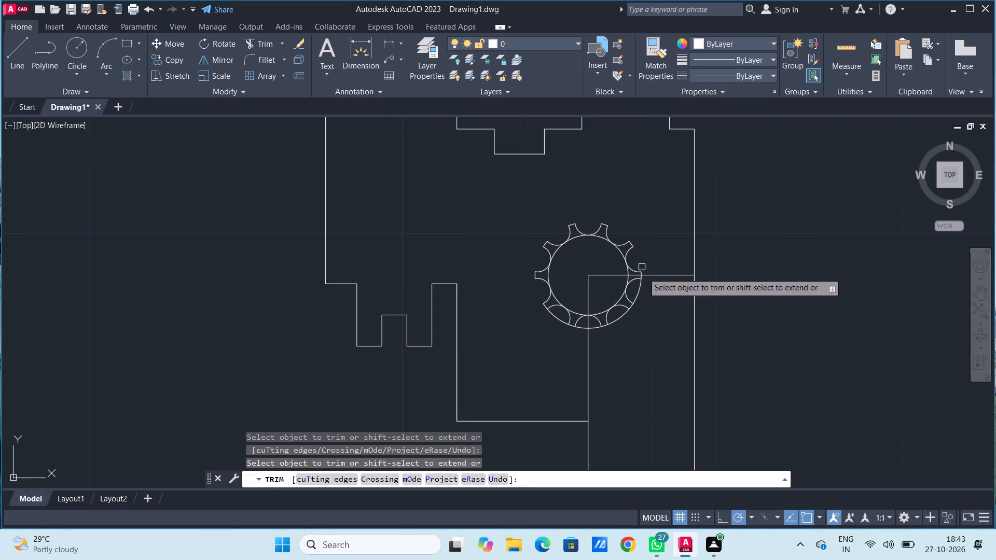
click(641, 290)
Trim away the horizontal and vertical corner lines running from the ring's centre to the profile, both inside and outside the ring.
click(653, 273)
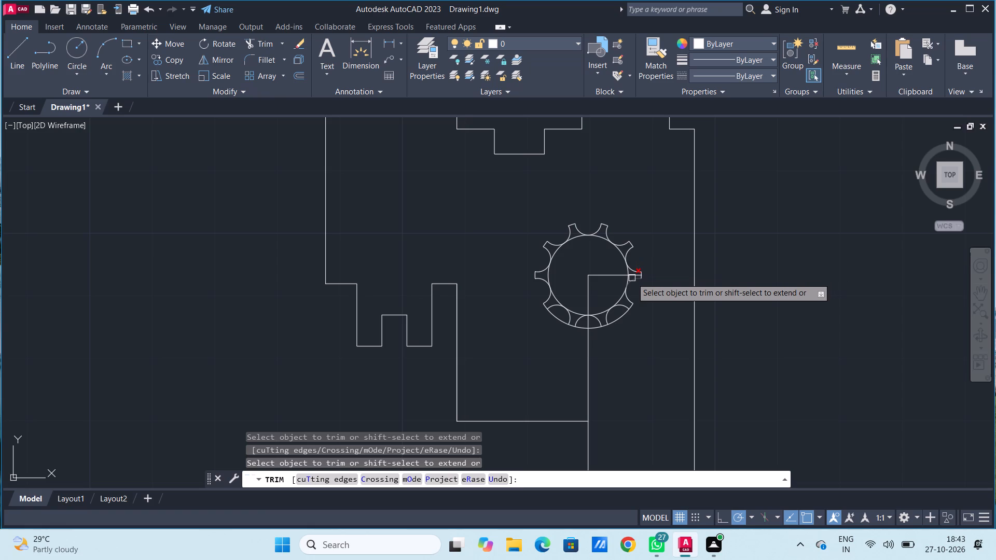
scroll(632, 276, up, 3)
click(616, 272)
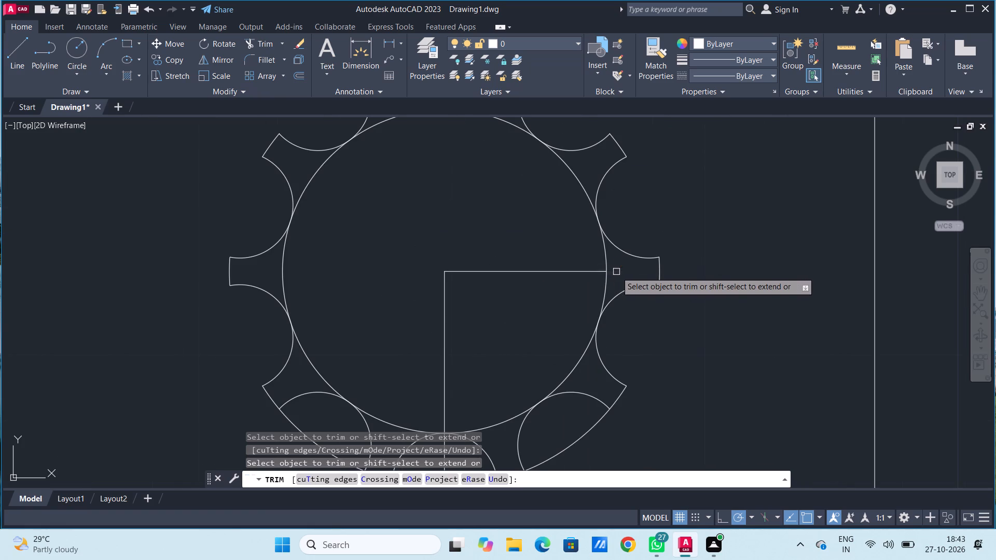
click(597, 271)
scroll(584, 276, down, 2)
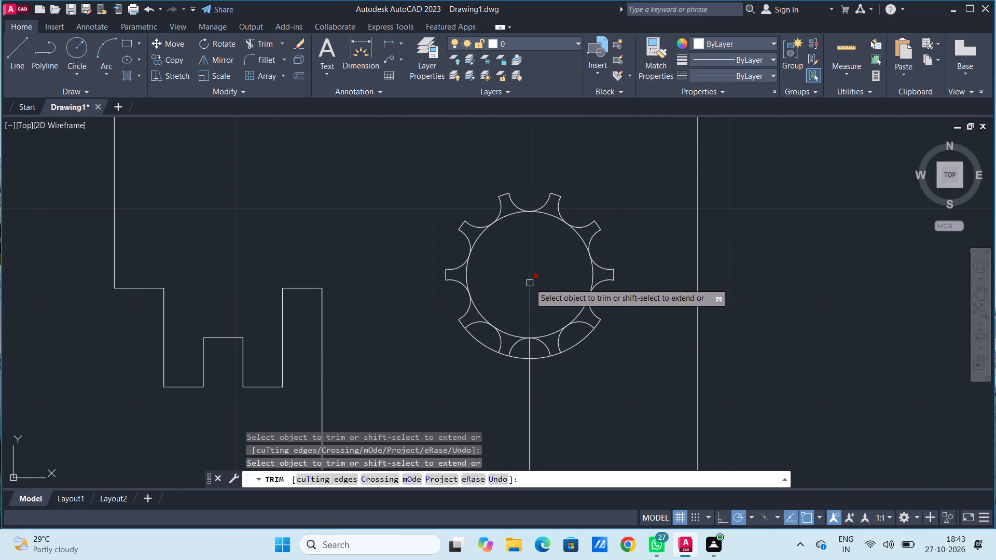
click(530, 284)
click(529, 350)
click(530, 353)
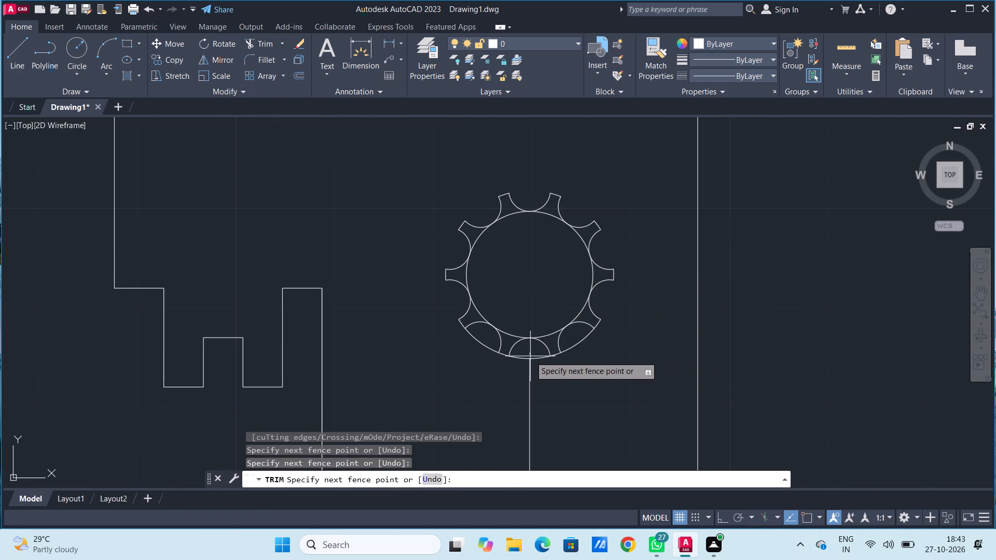
click(530, 357)
double_click(530, 362)
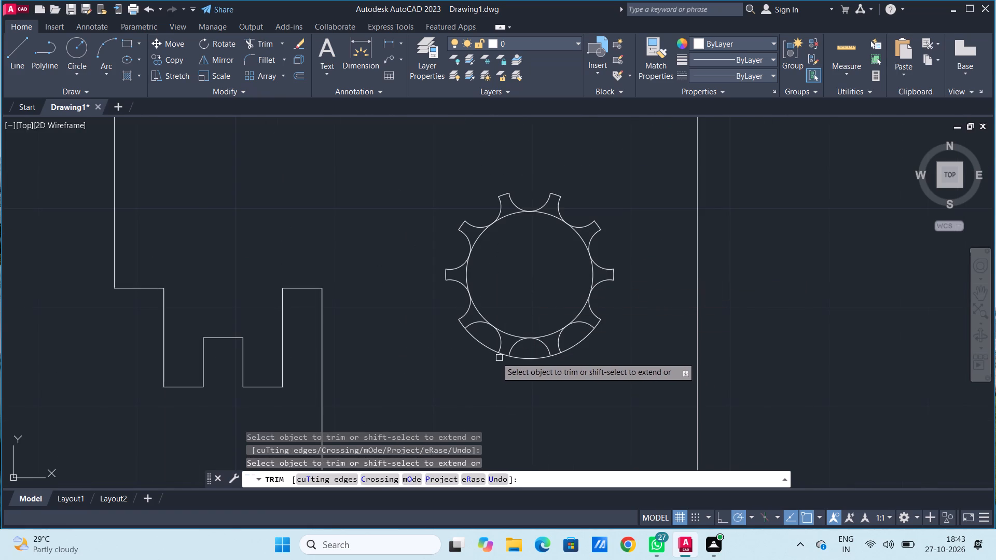
Trim the outer circle's arcs across the three remaining bottom notches and finish trimming.
click(482, 347)
click(522, 363)
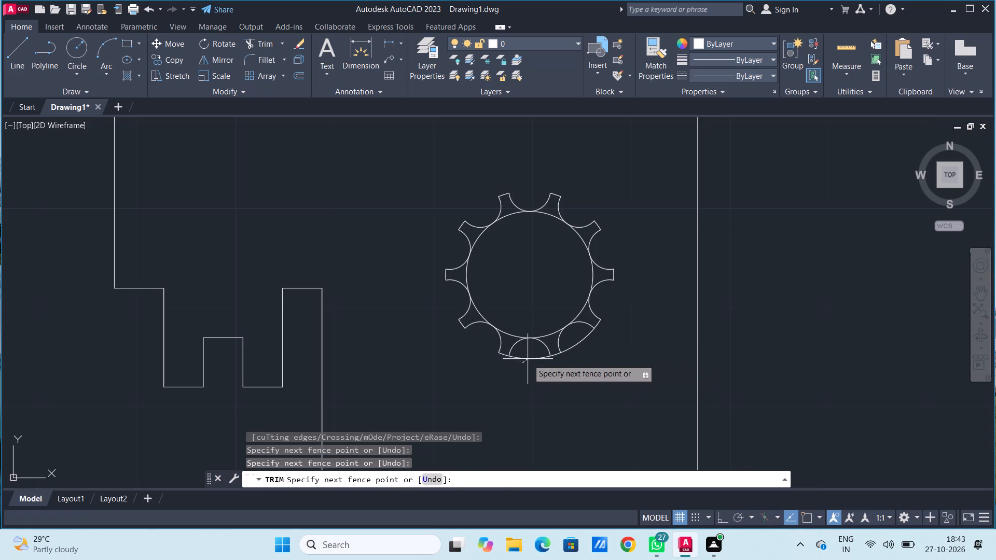
click(530, 357)
click(572, 349)
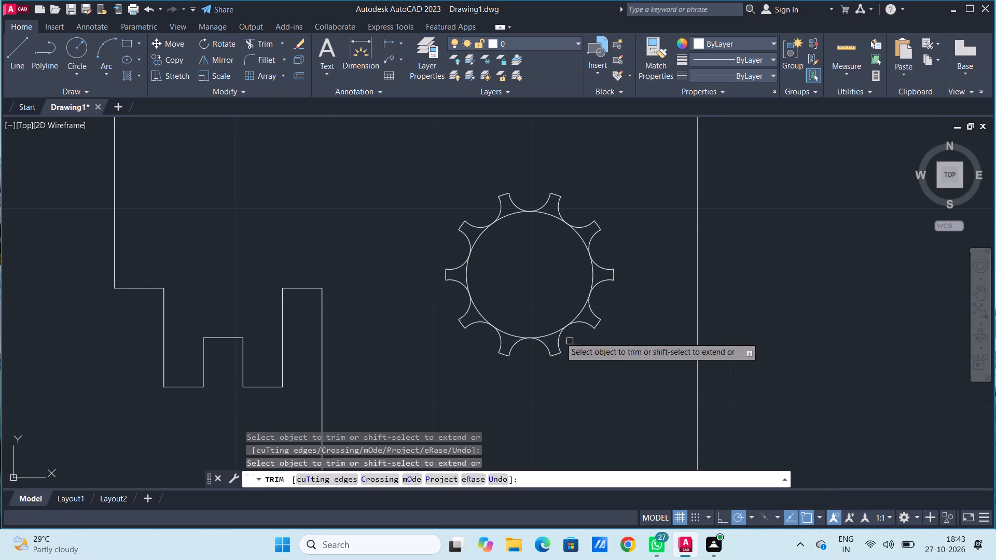
scroll(532, 282, up, 1)
scroll(532, 282, down, 2)
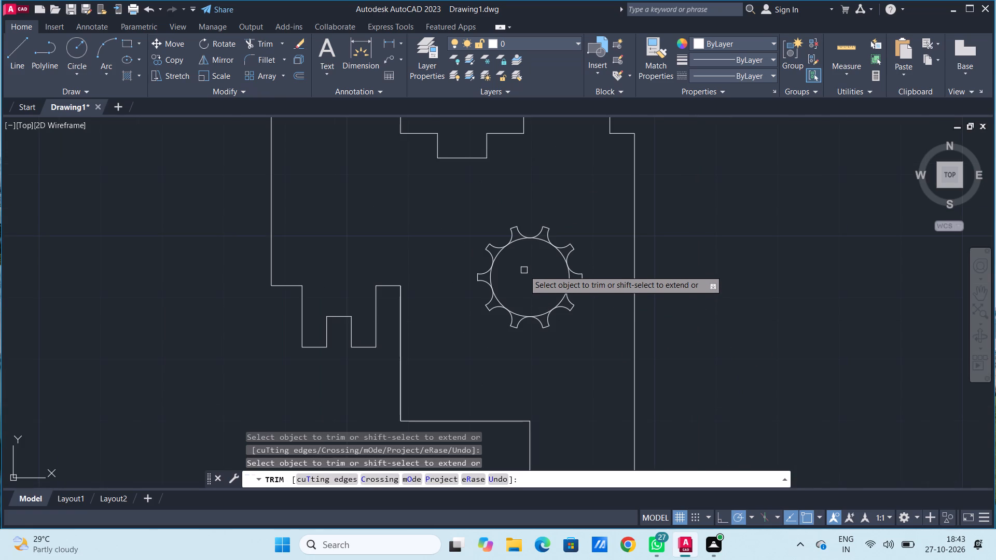
key(Escape)
key(Escape)
key(Escape)
key(Escape)
key(Escape)
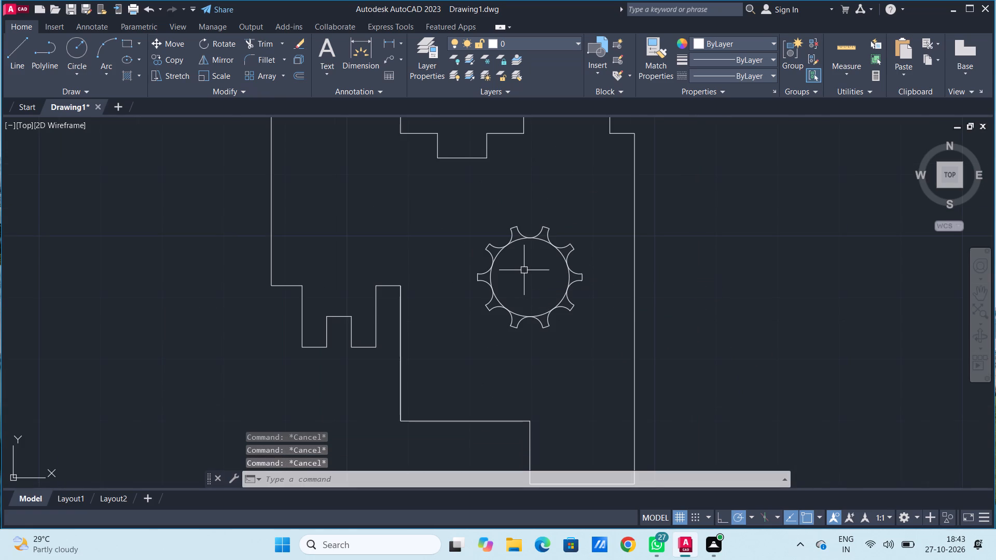
Delete the inner circle of the gear-like ring.
click(492, 281)
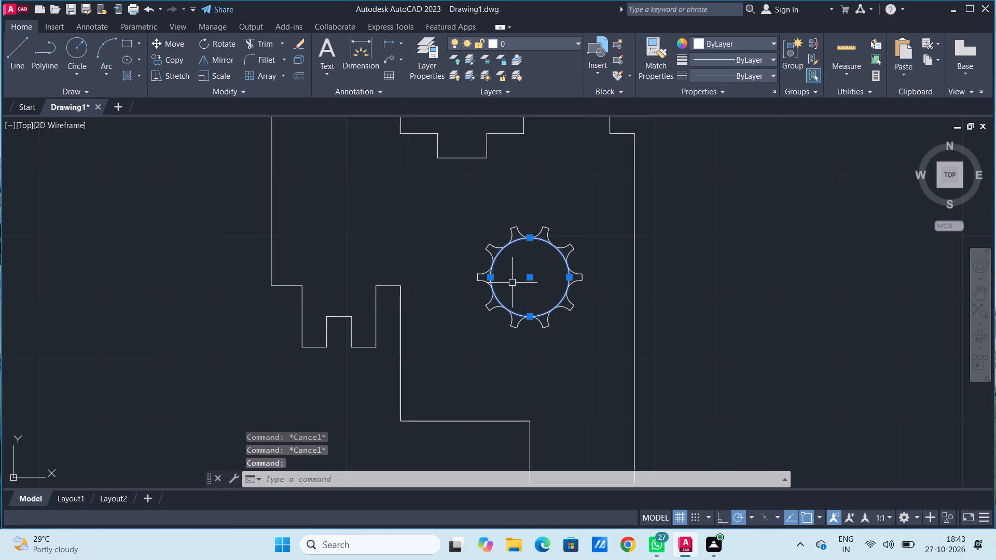
key(Delete)
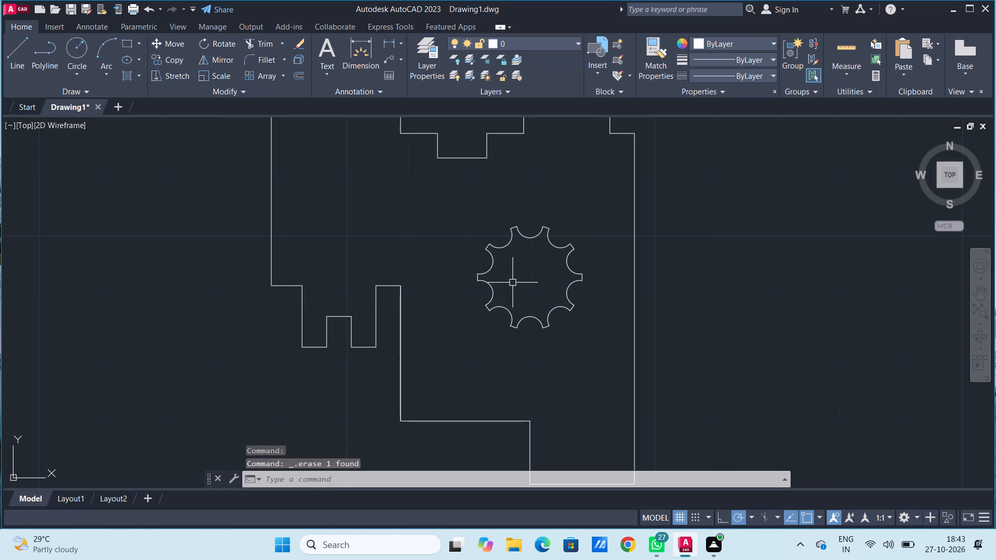
Add a vertical linear dimension to the profile's right edge, from below the side notch to the bottom corner, placed outside the profile.
scroll(513, 283, up, 1)
scroll(513, 283, down, 3)
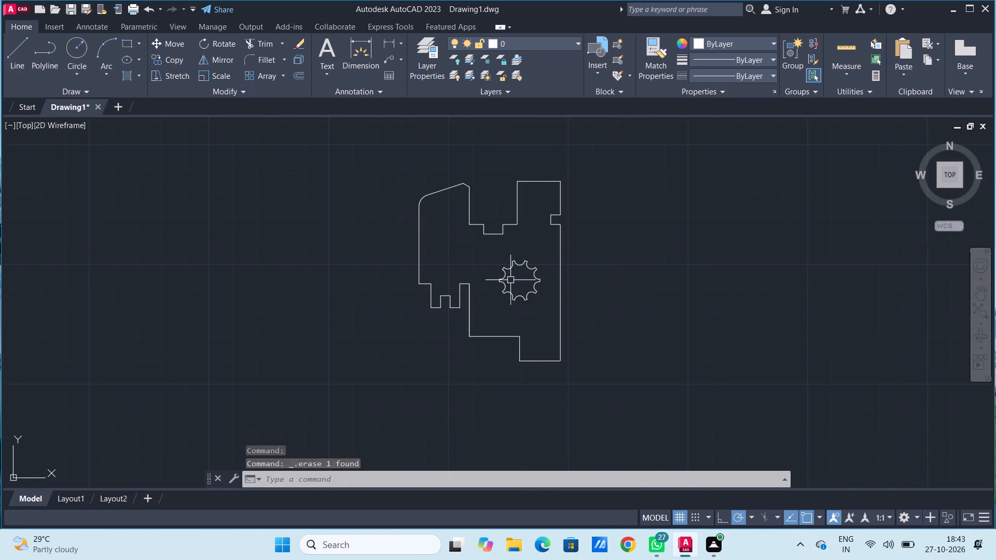
scroll(470, 249, up, 1)
scroll(444, 206, up, 1)
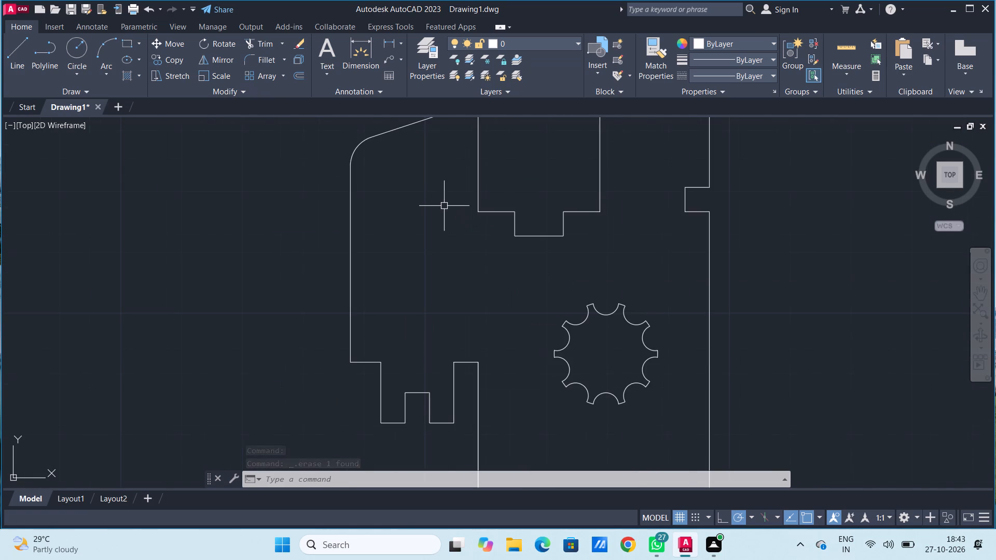
scroll(444, 206, down, 2)
scroll(394, 167, up, 1)
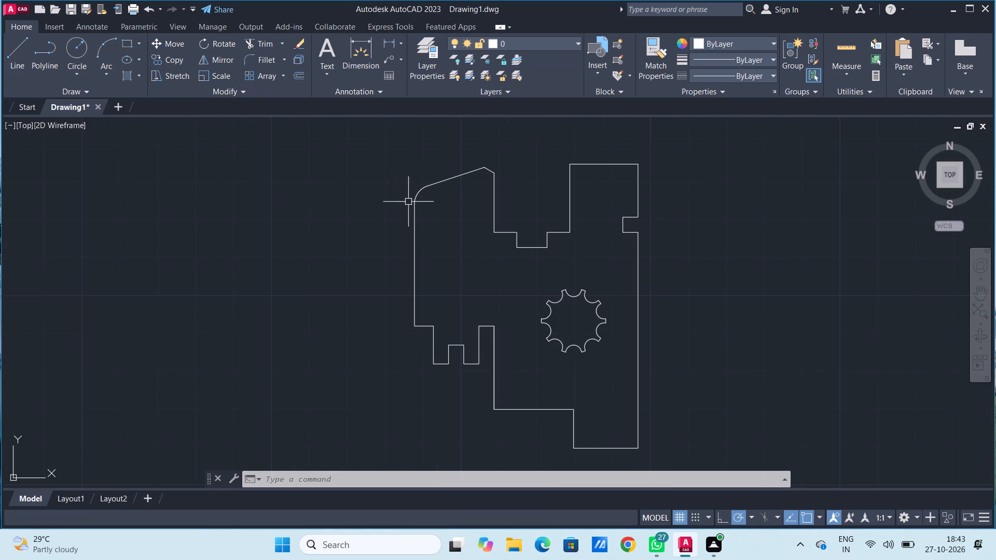
click(390, 45)
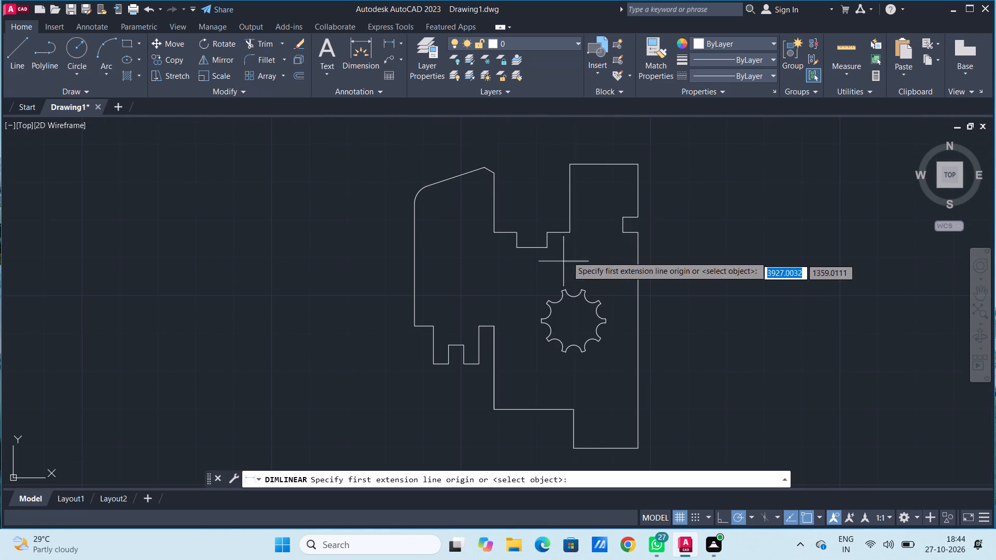
click(639, 234)
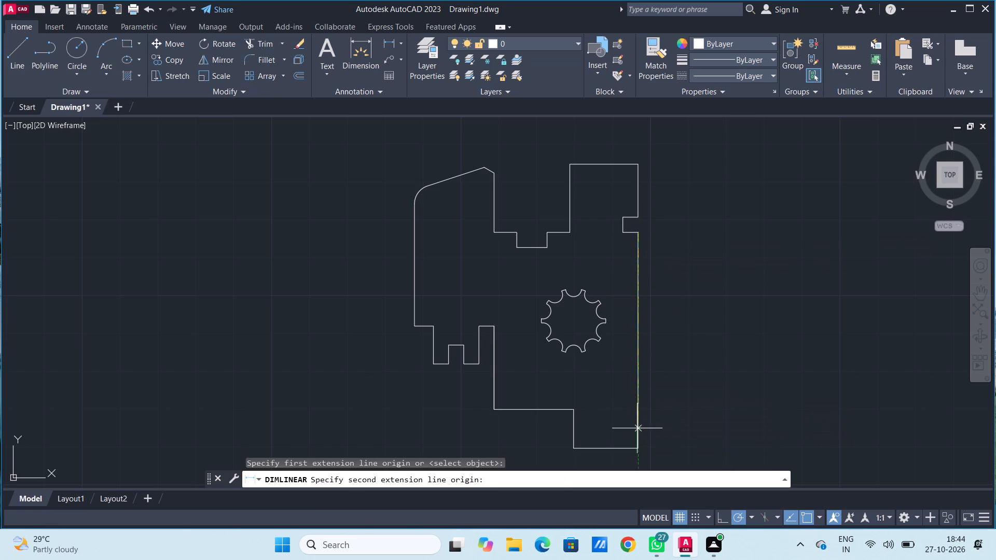
click(640, 447)
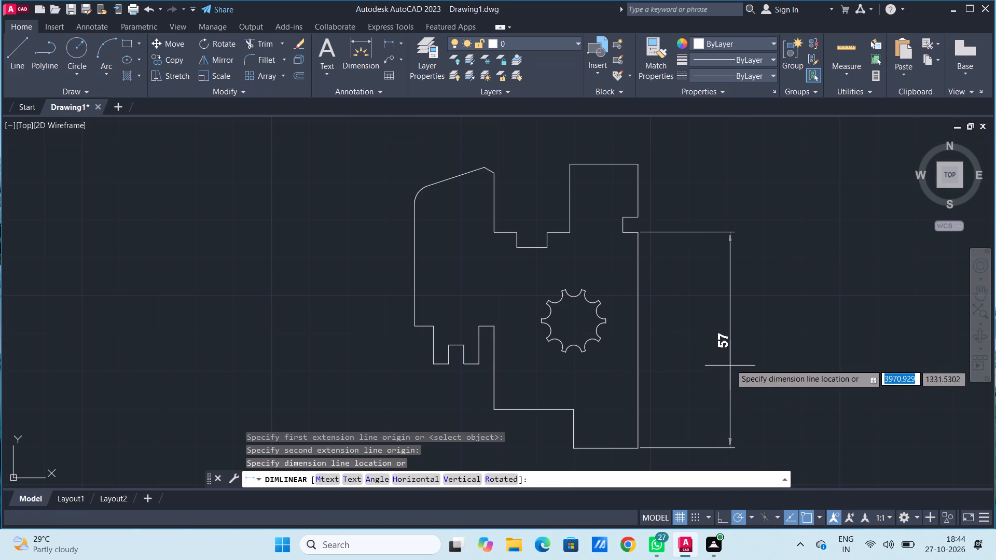
click(688, 330)
Add a horizontal linear dimension above the top edge of the profile's upper-right block.
scroll(619, 265, down, 2)
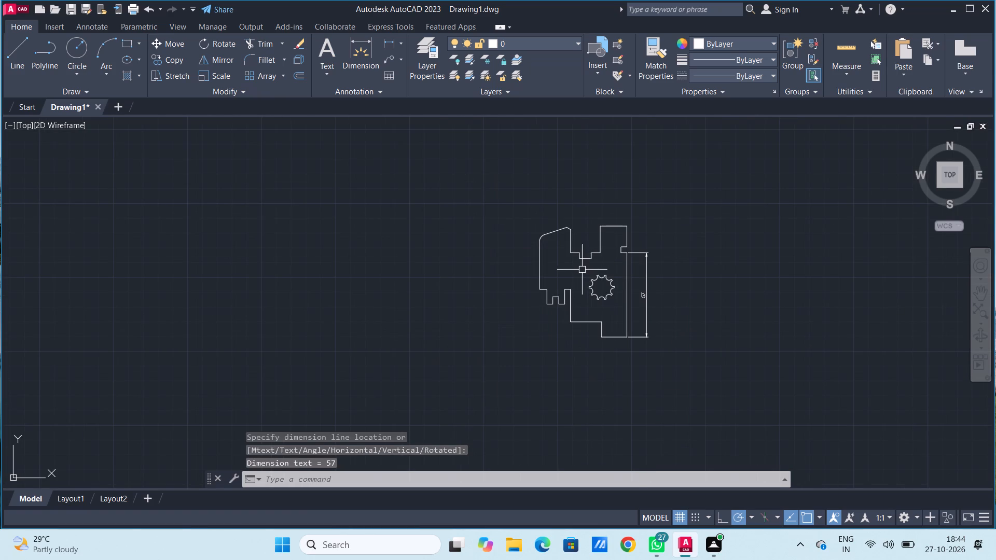
scroll(581, 270, up, 1)
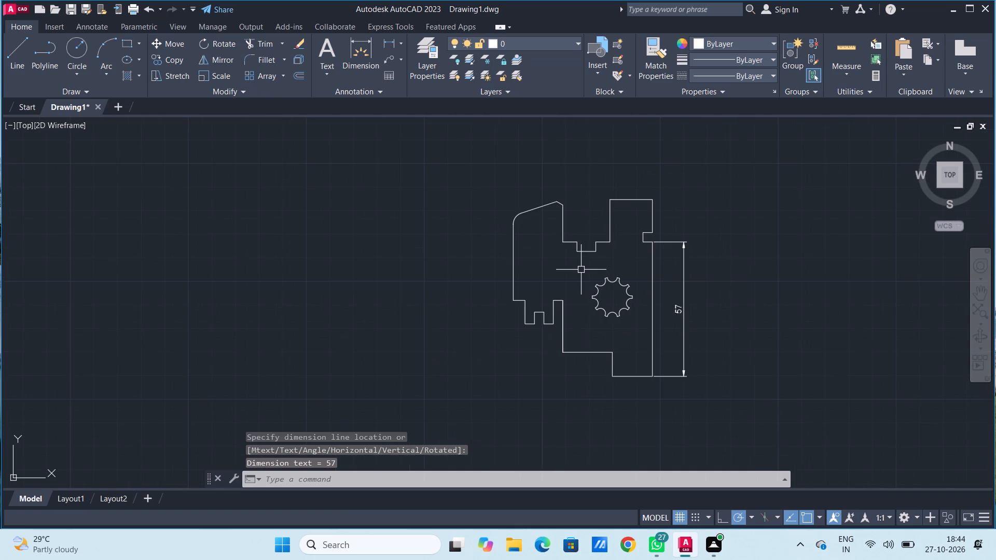
click(385, 46)
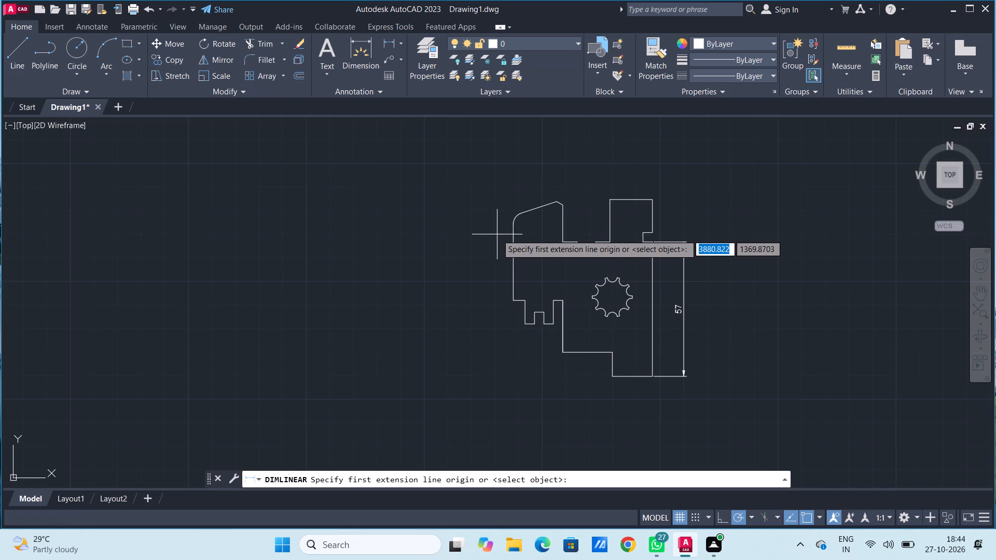
click(611, 198)
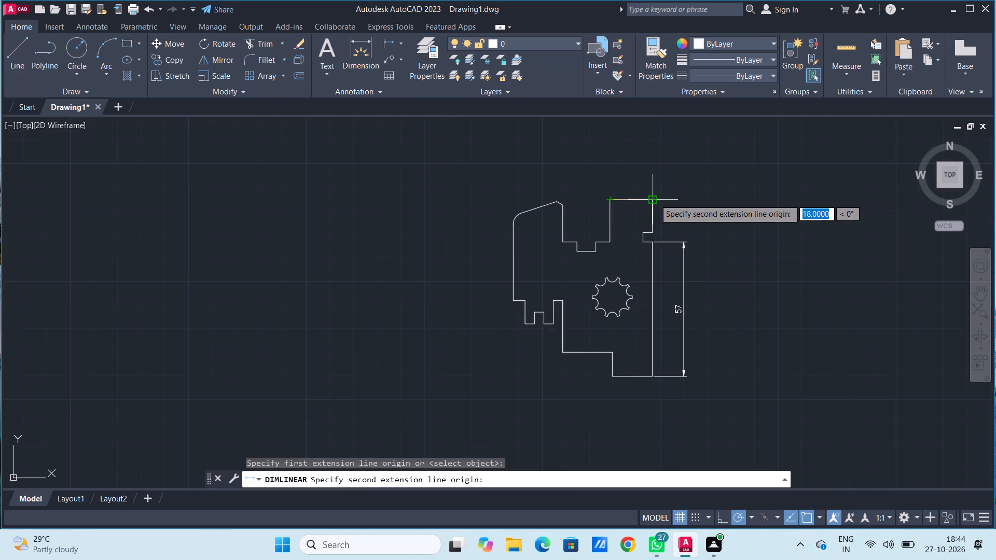
click(655, 199)
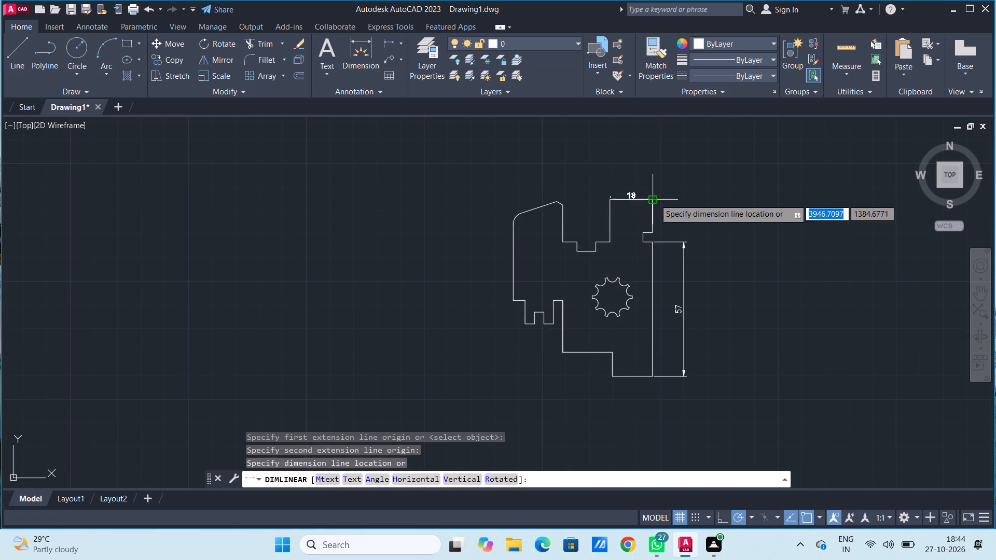
click(635, 188)
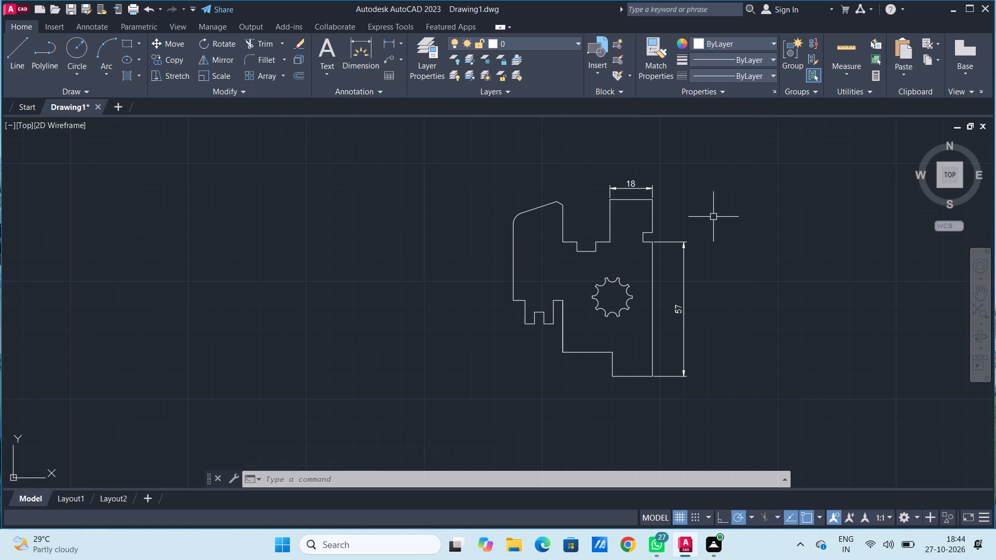
Add a vertical linear dimension to the right edge from the top corner to the side notch's upper corner, placed outside the profile.
scroll(650, 262, up, 2)
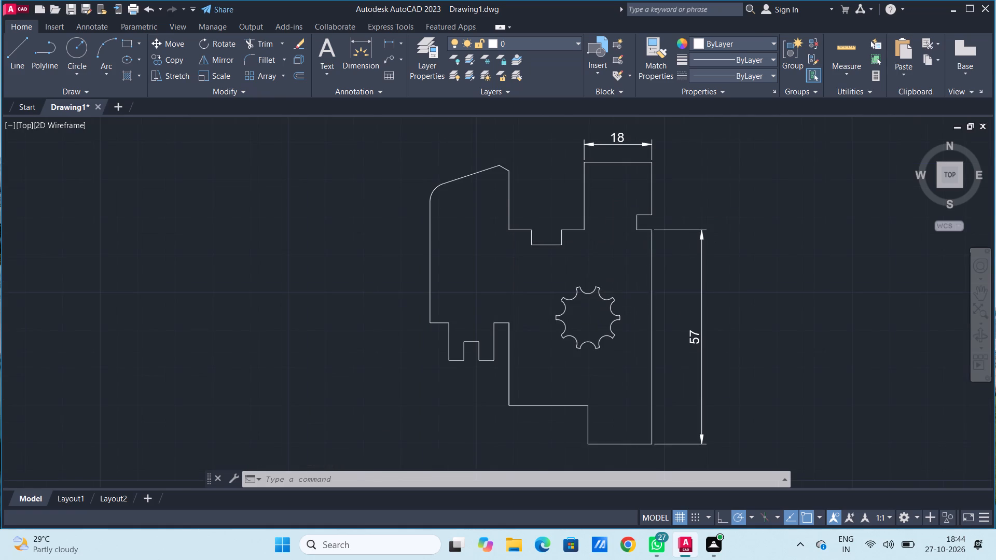
scroll(646, 262, down, 2)
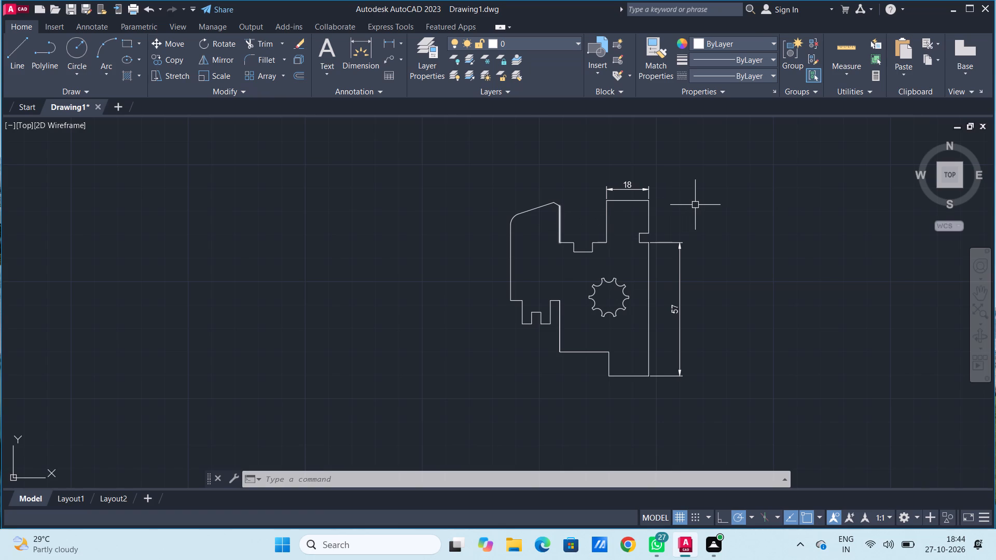
click(386, 40)
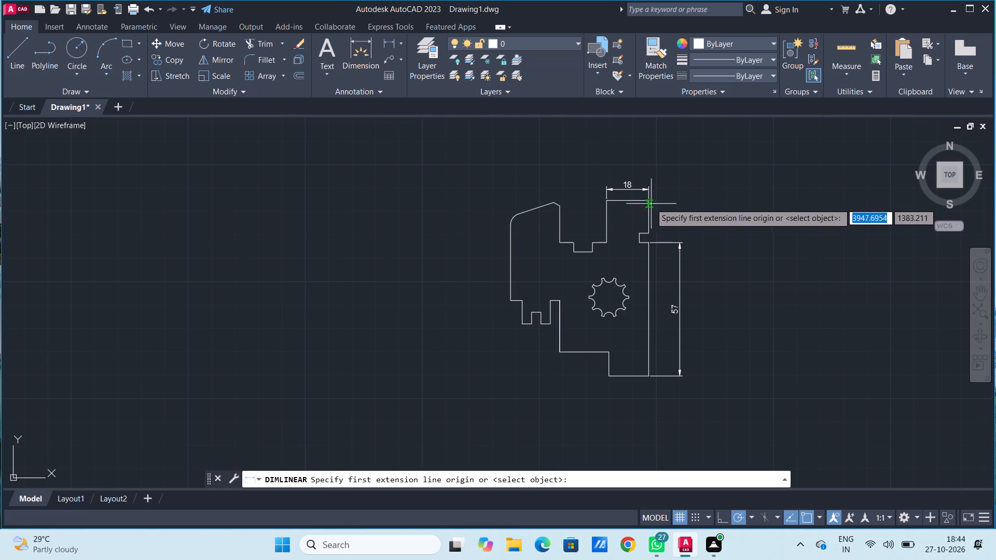
click(648, 202)
click(648, 235)
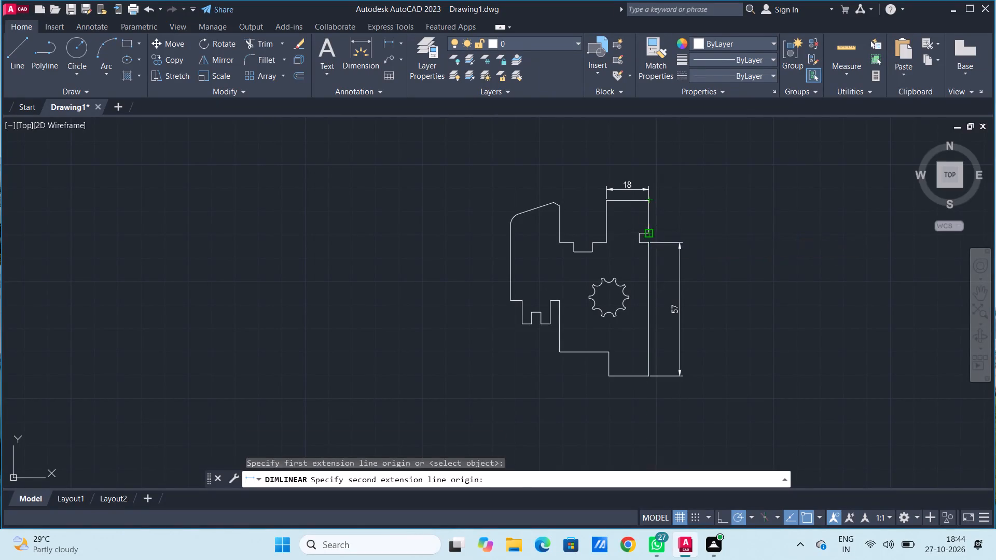
click(679, 213)
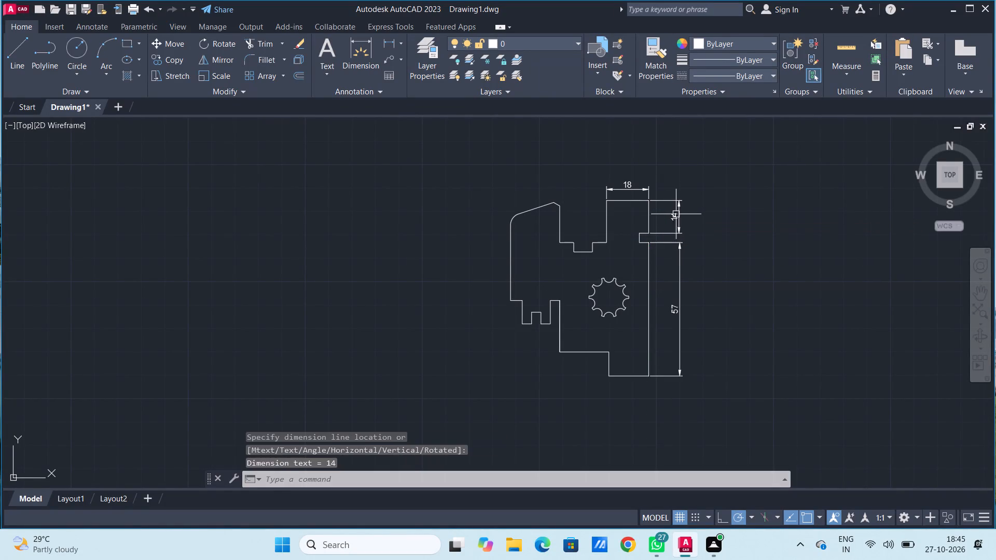
scroll(642, 237, down, 2)
scroll(639, 237, up, 2)
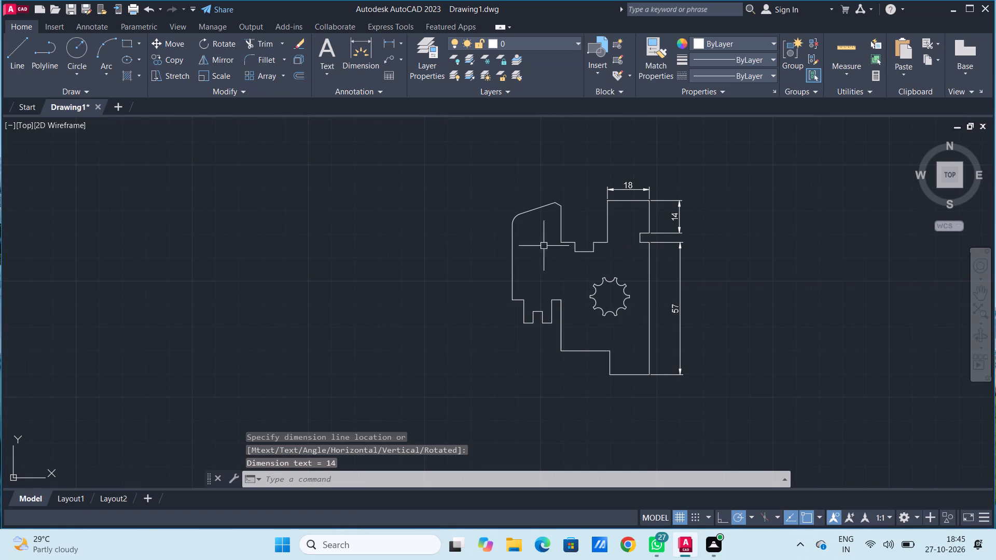
Add a vertical linear dimension to the inner edge of the small right-side notch, placed inside the profile.
click(389, 48)
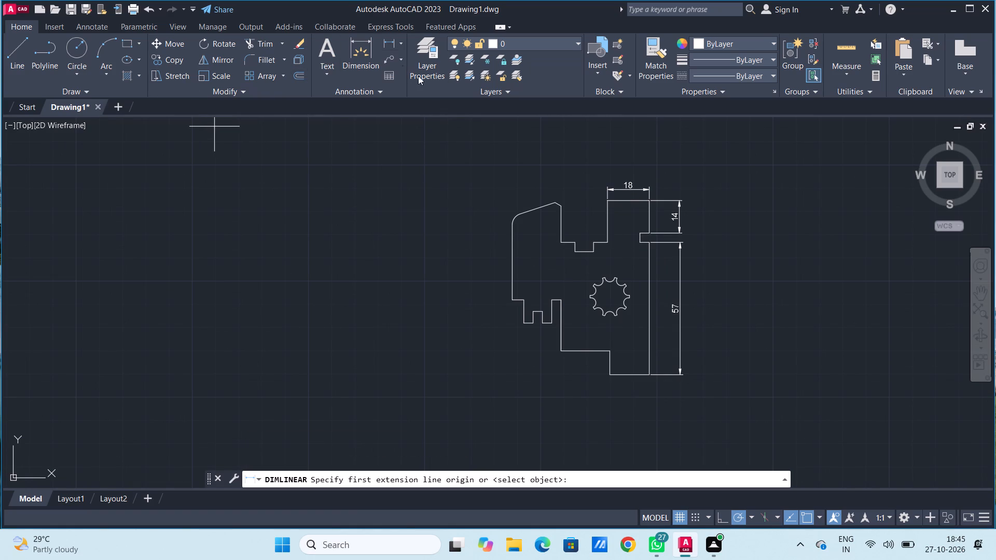
scroll(637, 240, up, 2)
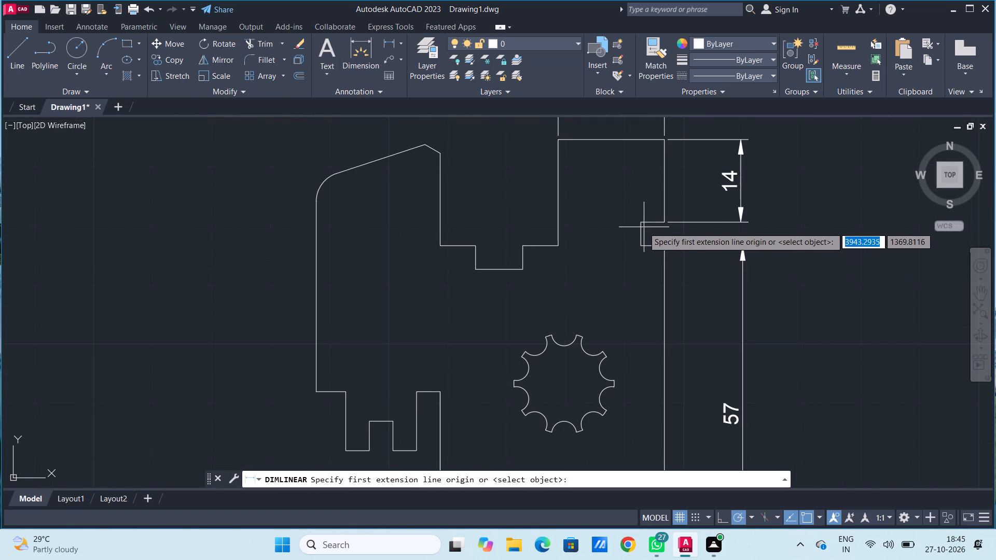
click(640, 223)
click(642, 247)
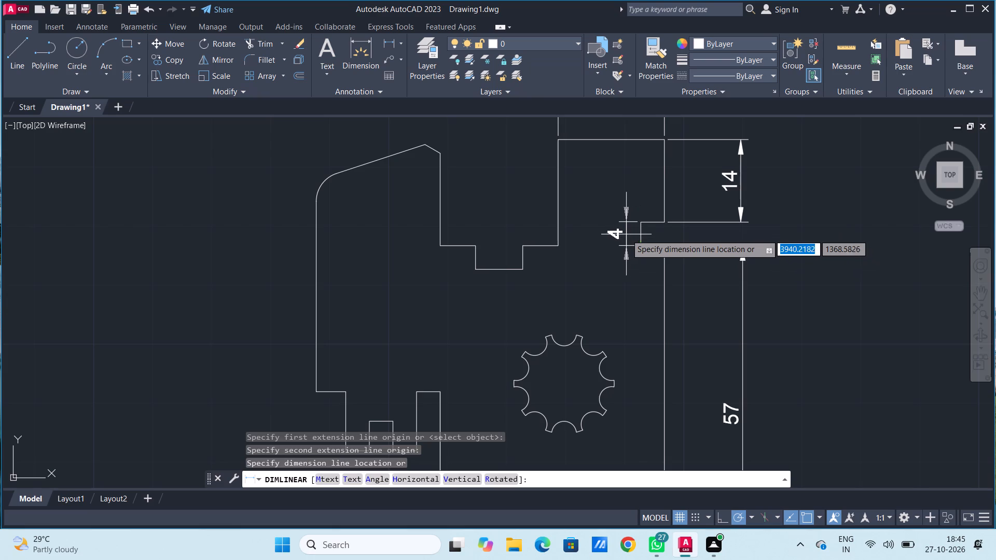
click(626, 229)
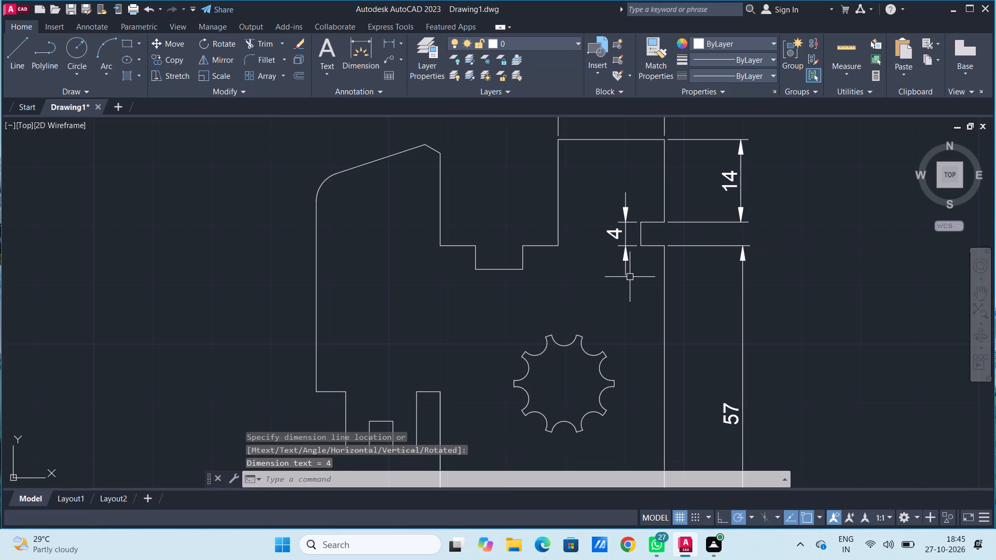
Add a horizontal linear dimension to the profile's bottom edge, placed below the stepped base.
scroll(630, 277, down, 2)
scroll(593, 298, up, 1)
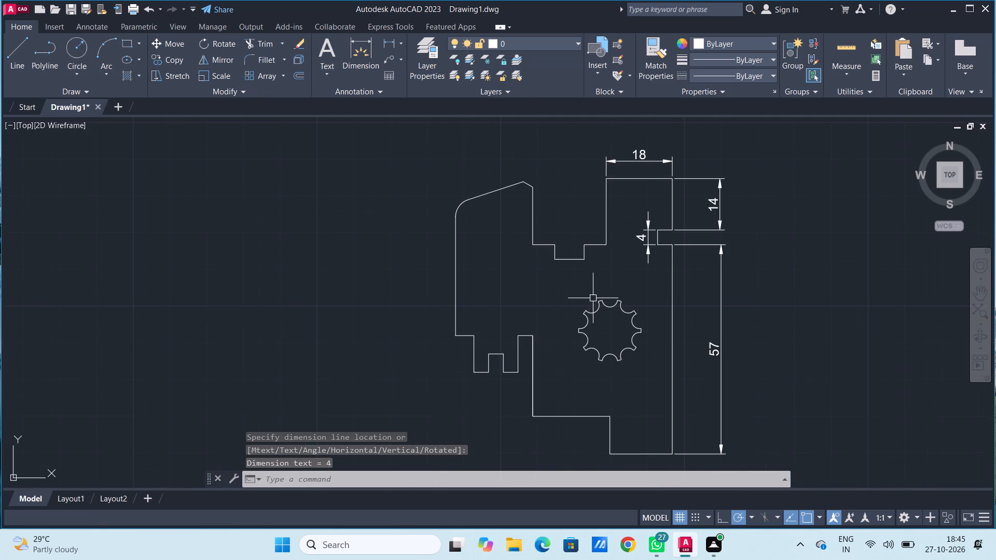
scroll(543, 302, down, 2)
scroll(503, 347, up, 3)
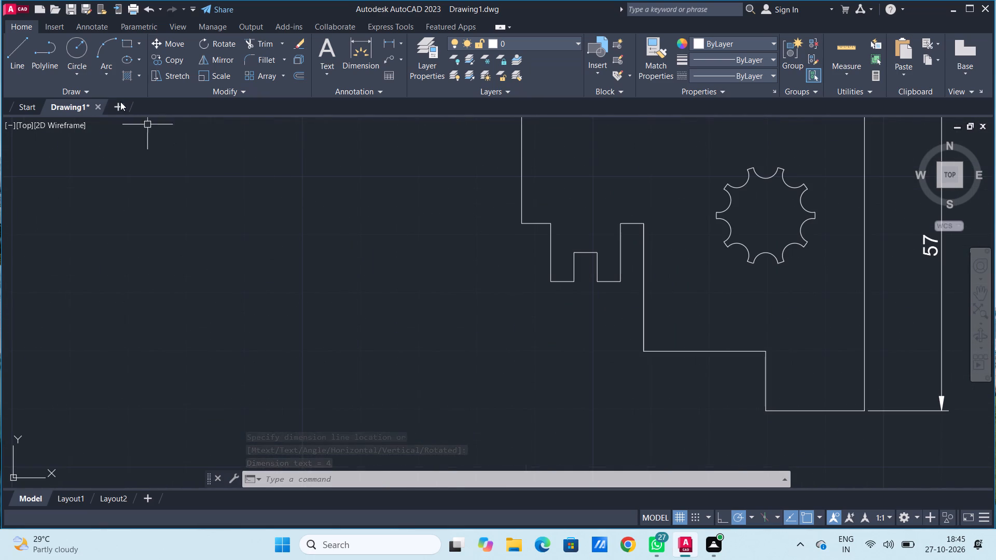
click(388, 45)
scroll(750, 338, up, 2)
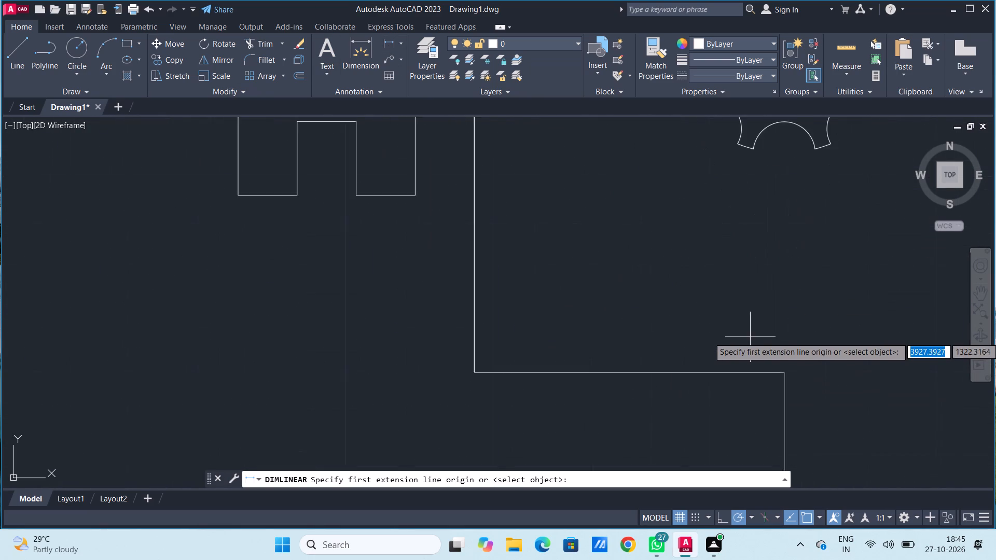
scroll(750, 337, up, 1)
scroll(750, 337, down, 6)
scroll(798, 318, up, 1)
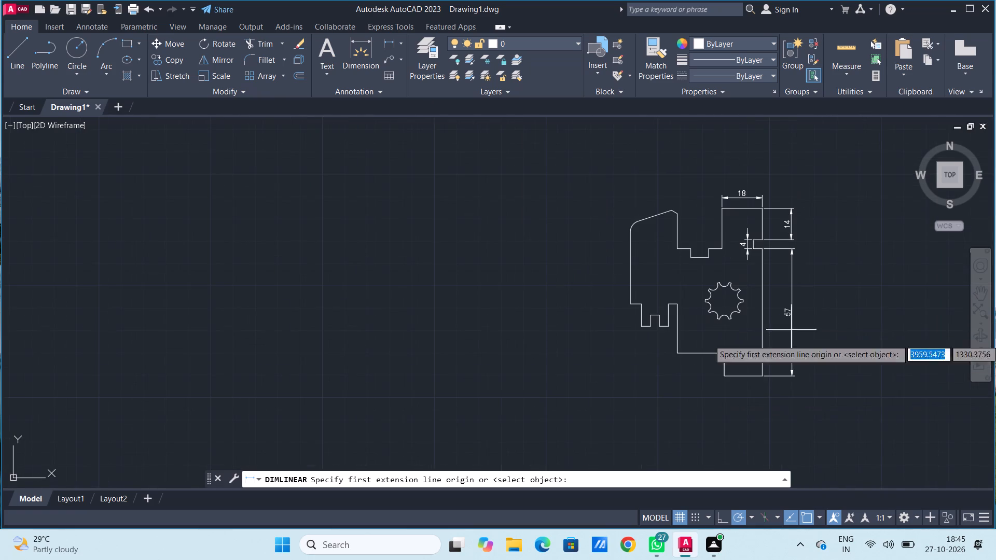
click(725, 376)
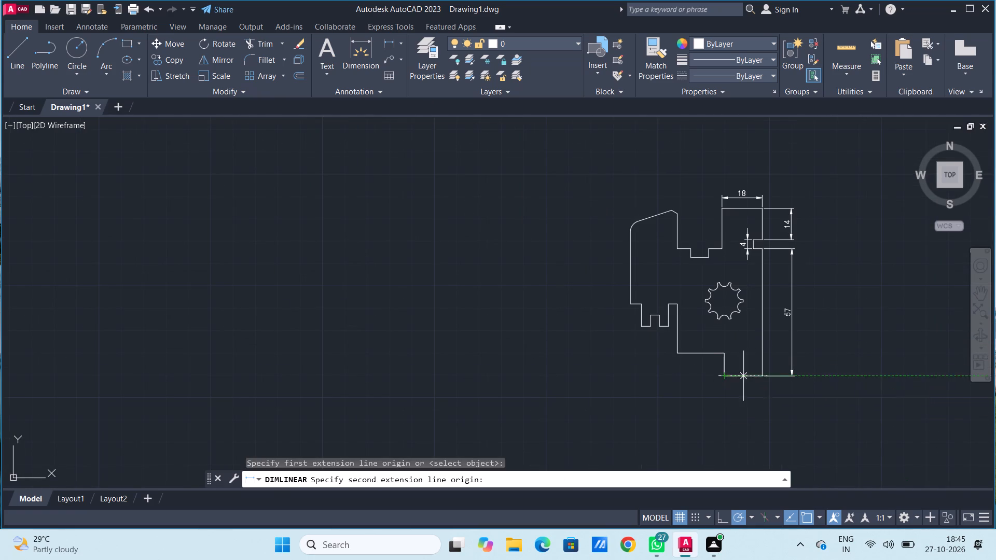
click(762, 375)
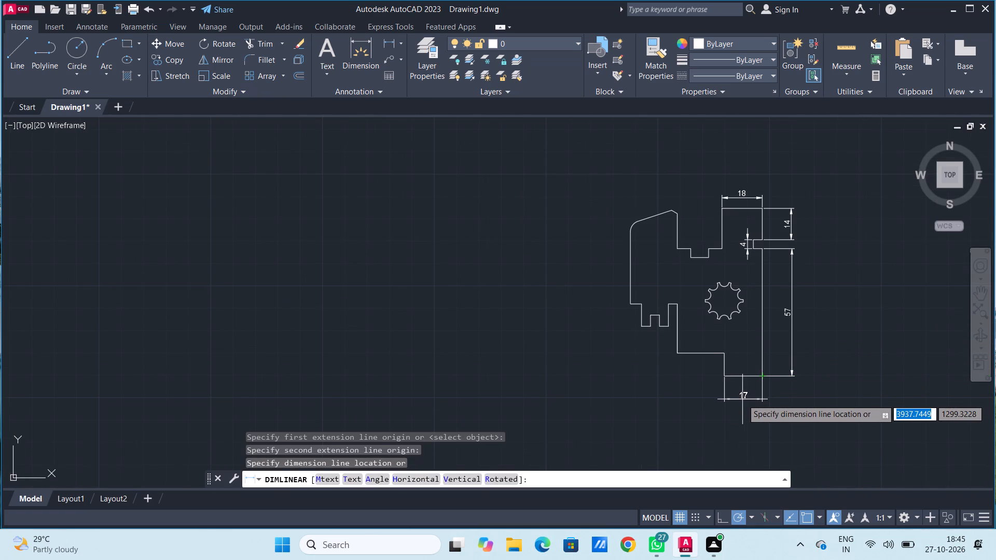
click(742, 397)
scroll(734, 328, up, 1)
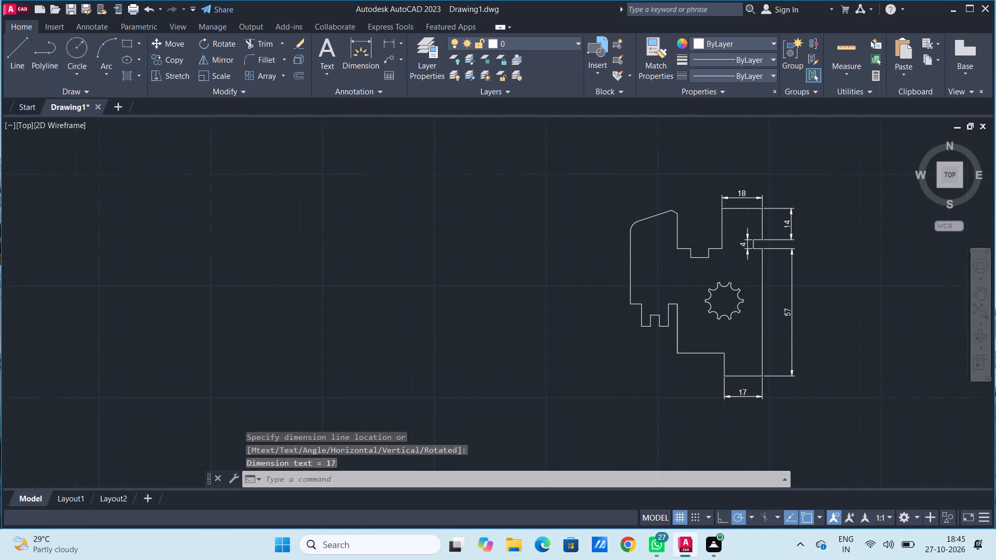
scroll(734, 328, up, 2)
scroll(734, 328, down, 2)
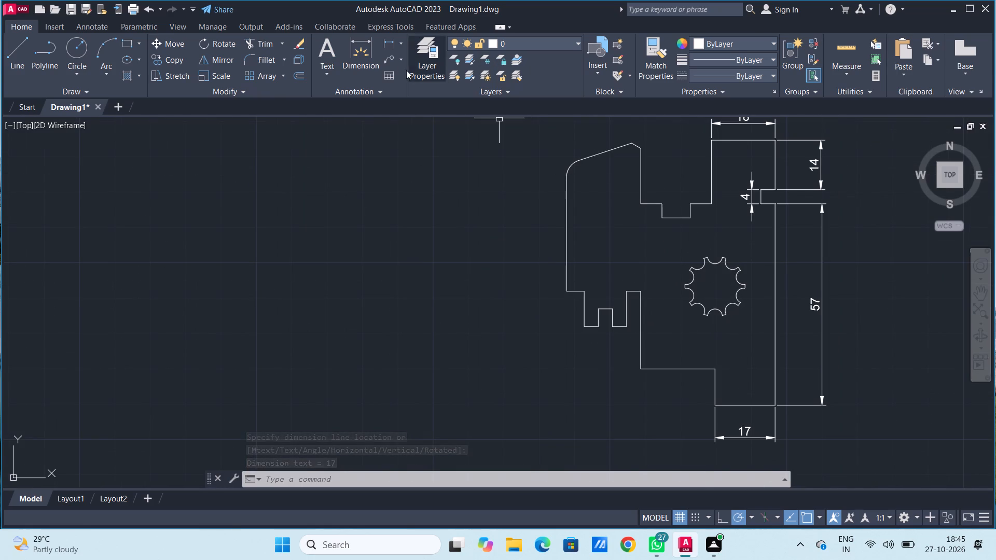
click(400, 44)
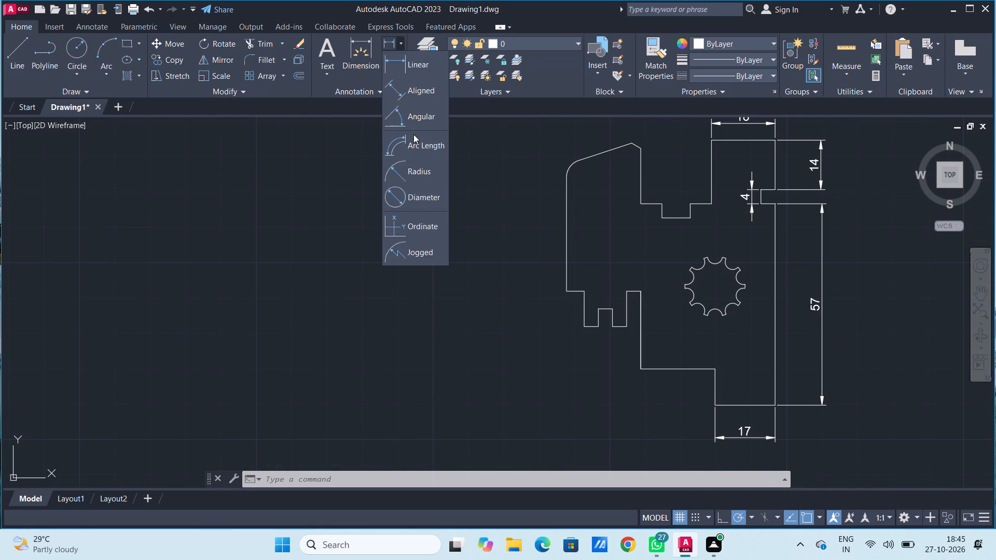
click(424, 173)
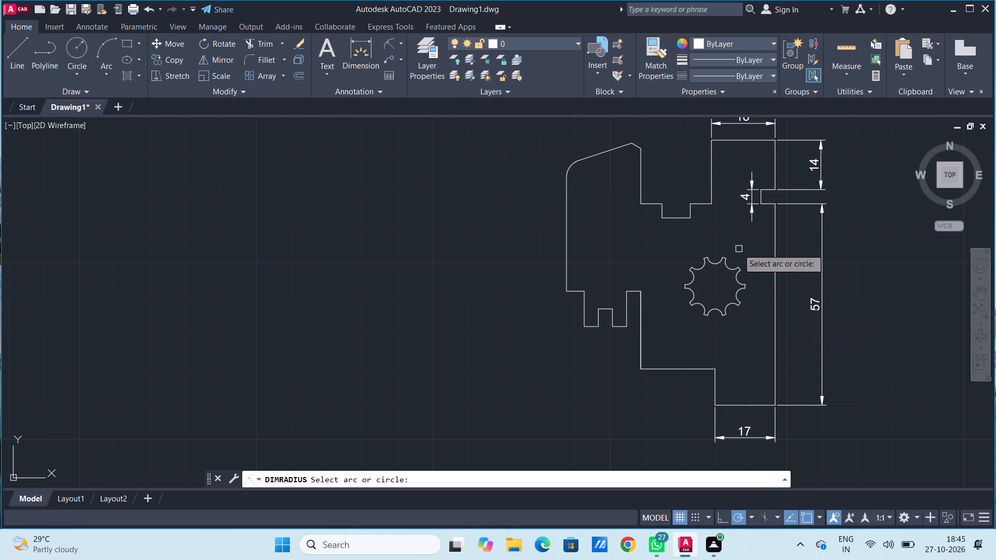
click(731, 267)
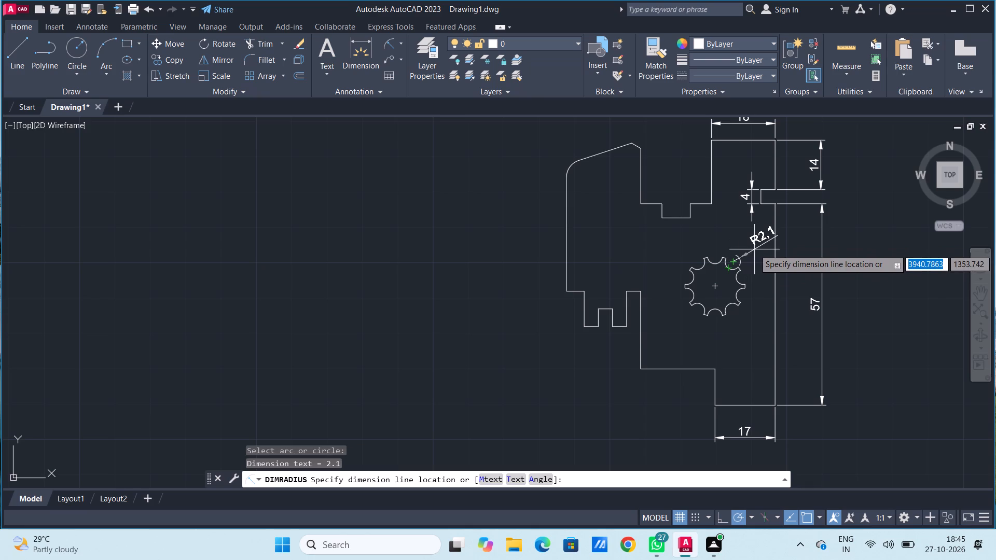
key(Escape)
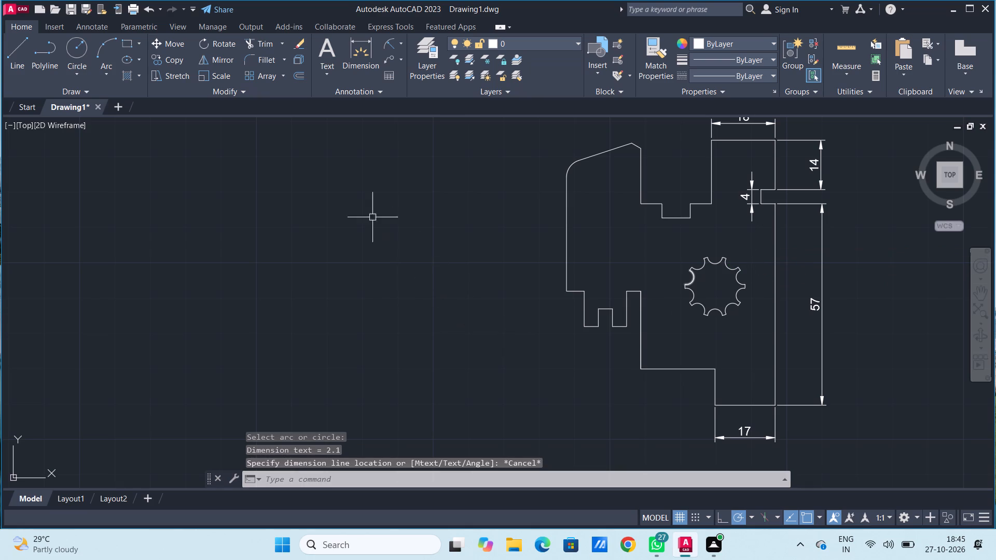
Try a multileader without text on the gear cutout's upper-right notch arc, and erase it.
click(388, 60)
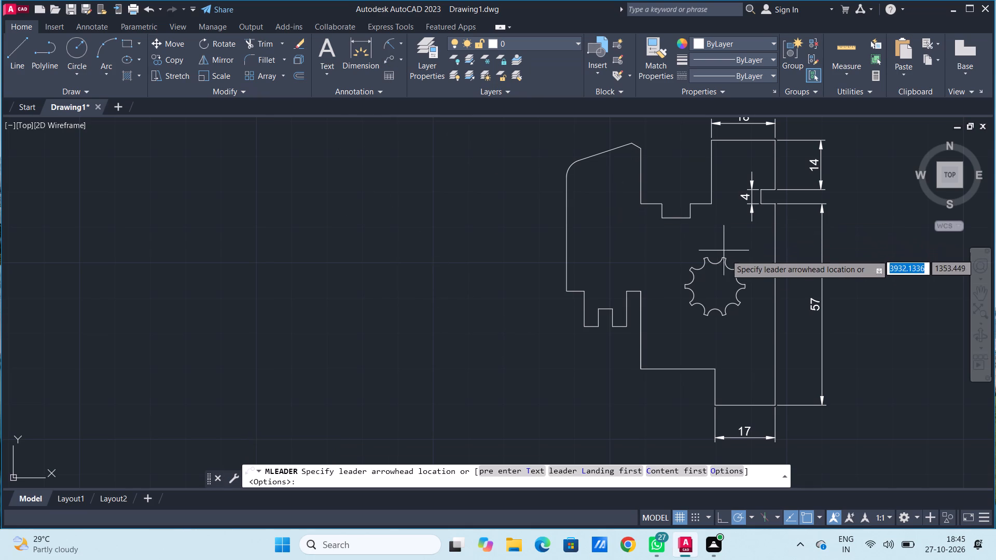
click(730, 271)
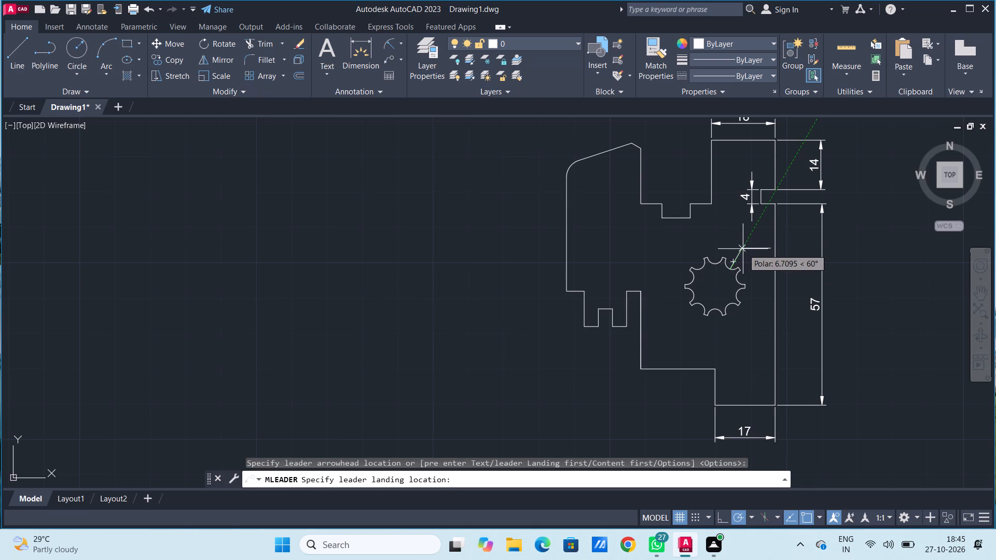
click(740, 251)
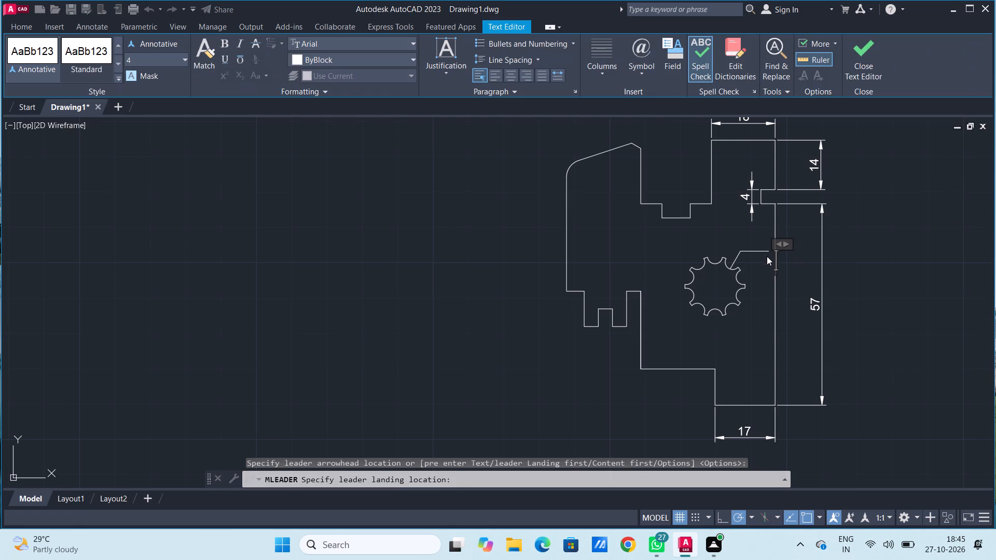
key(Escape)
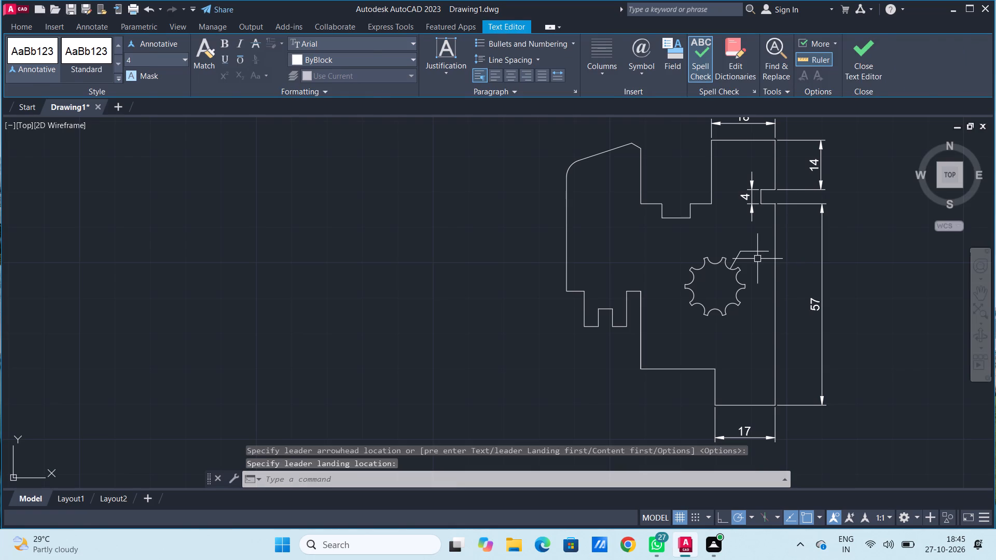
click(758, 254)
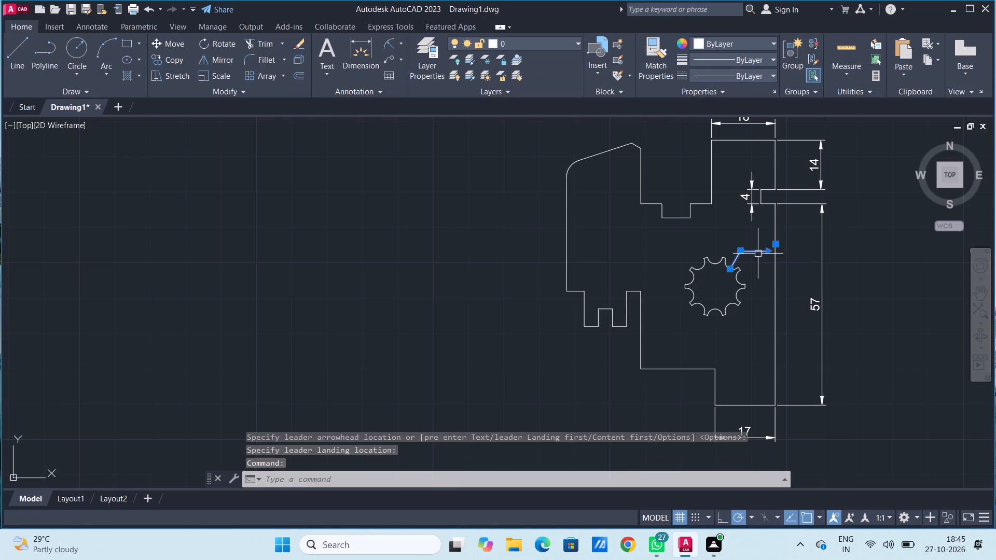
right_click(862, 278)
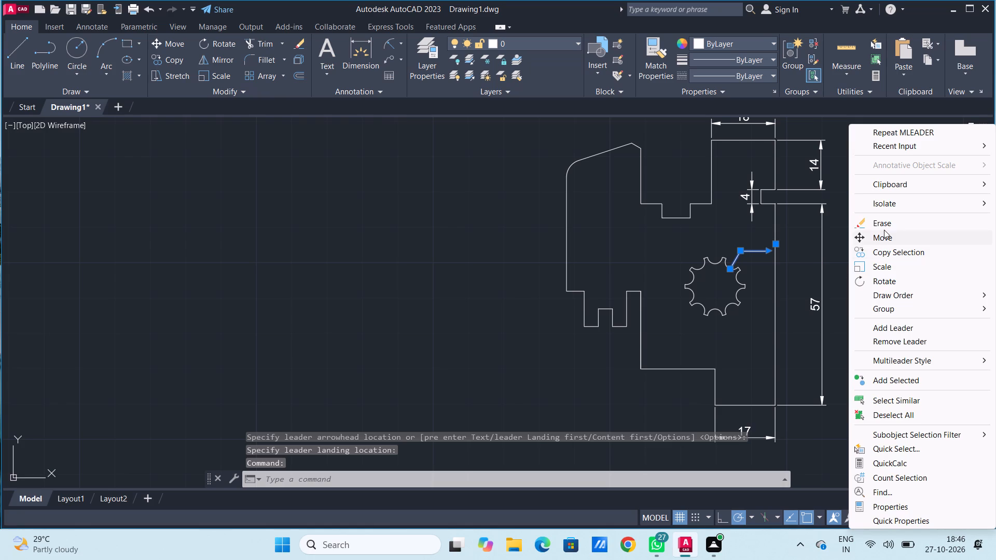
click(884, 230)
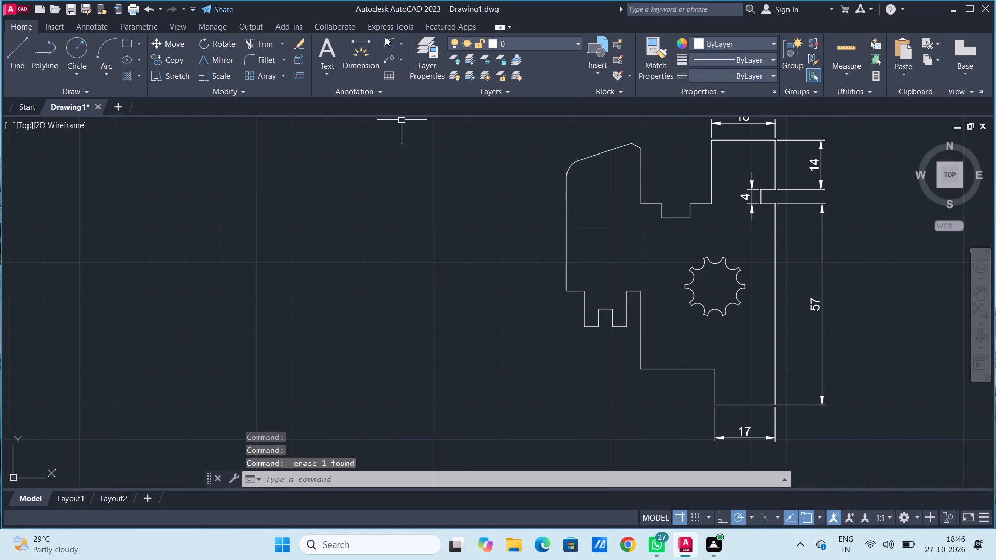
Add a multileader pointing to the gear cutout's upper-left notch arc, with the text "R 2.2".
click(390, 55)
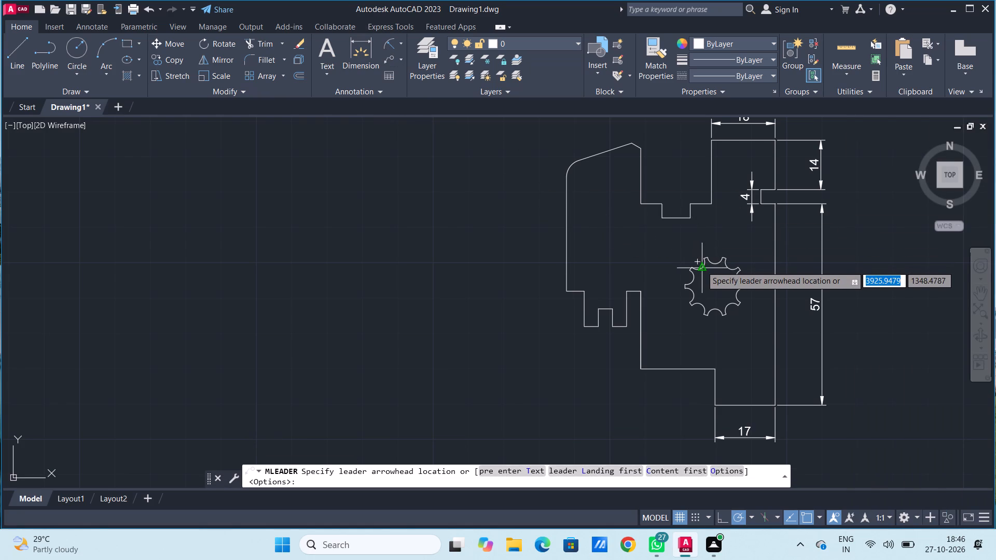
click(701, 266)
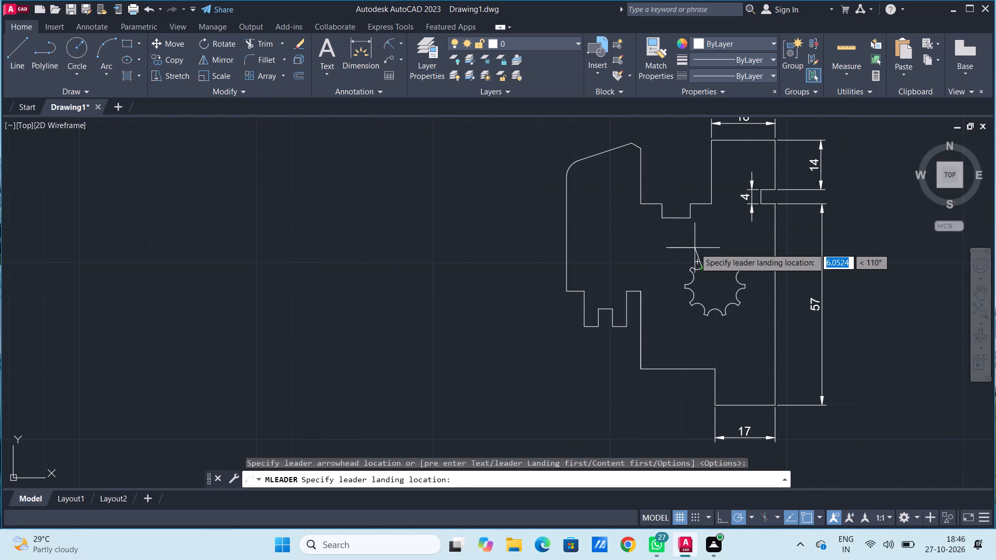
click(695, 251)
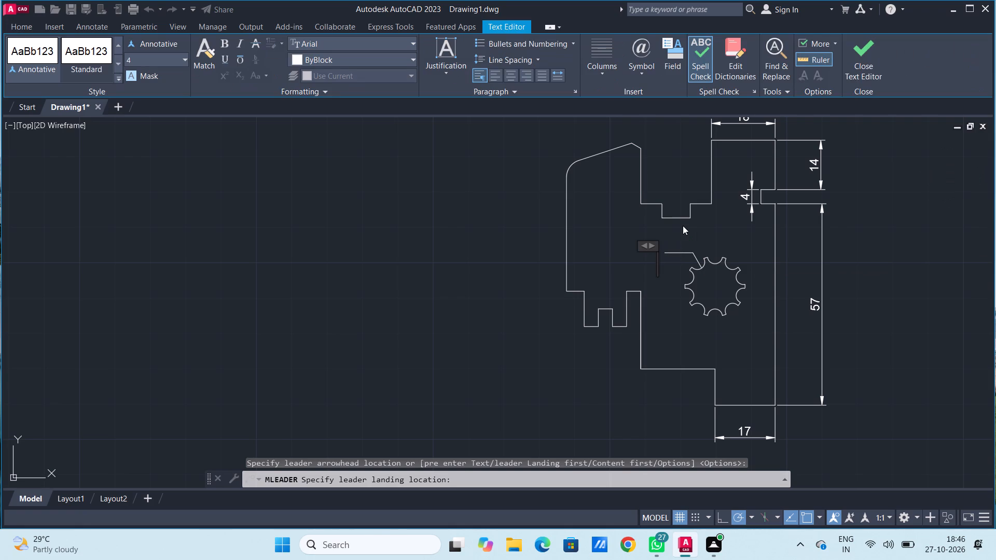
key(r)
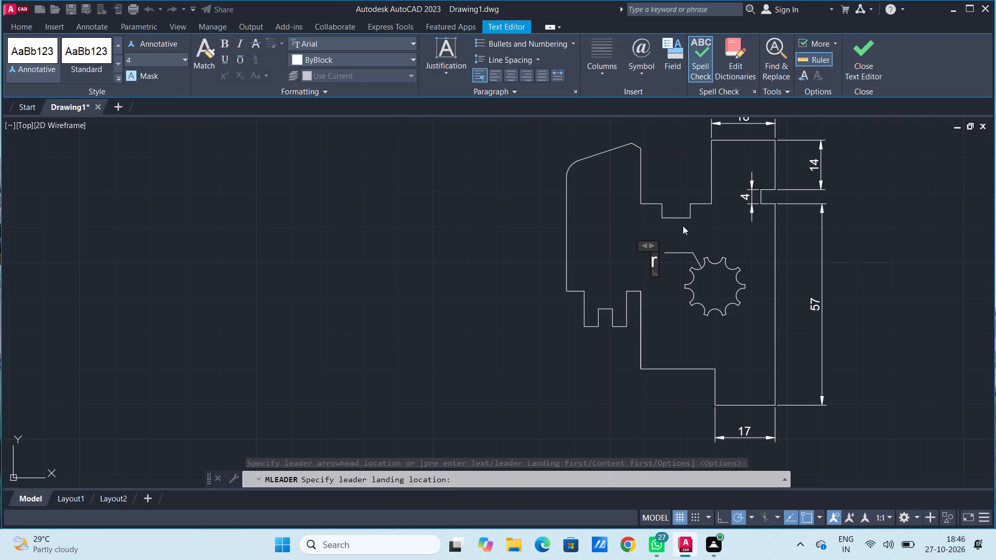
key(BackSpace)
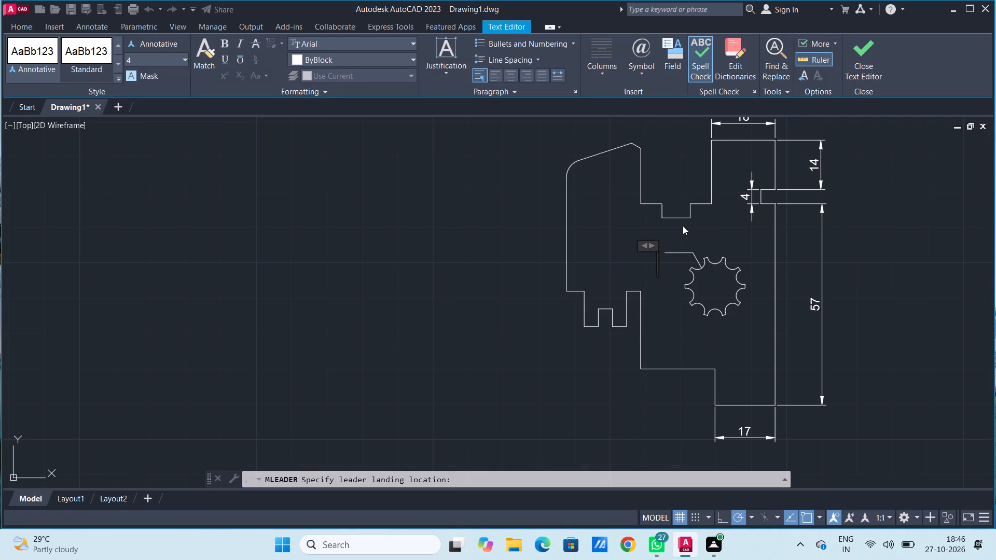
key(r)
key(space)
text(2.2)
key(Return)
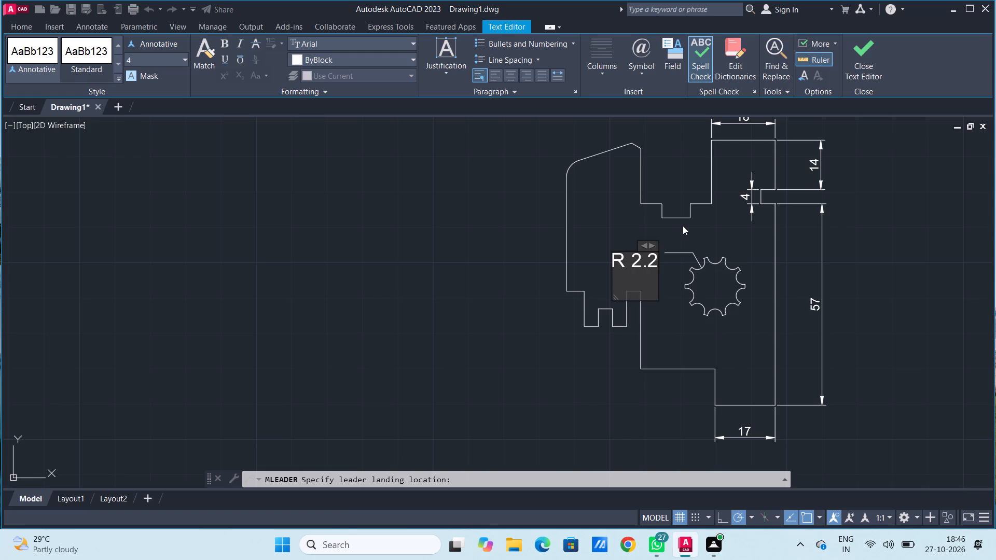
click(867, 58)
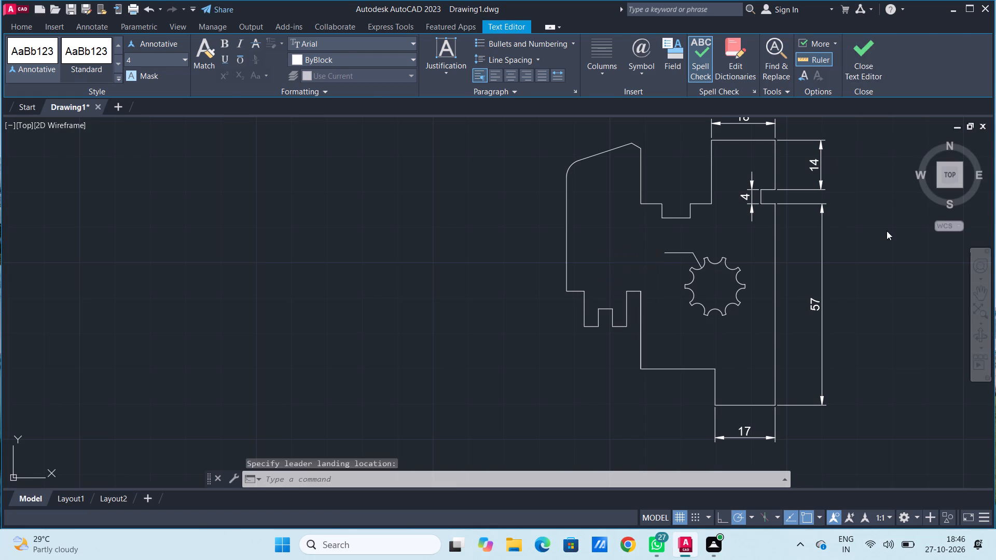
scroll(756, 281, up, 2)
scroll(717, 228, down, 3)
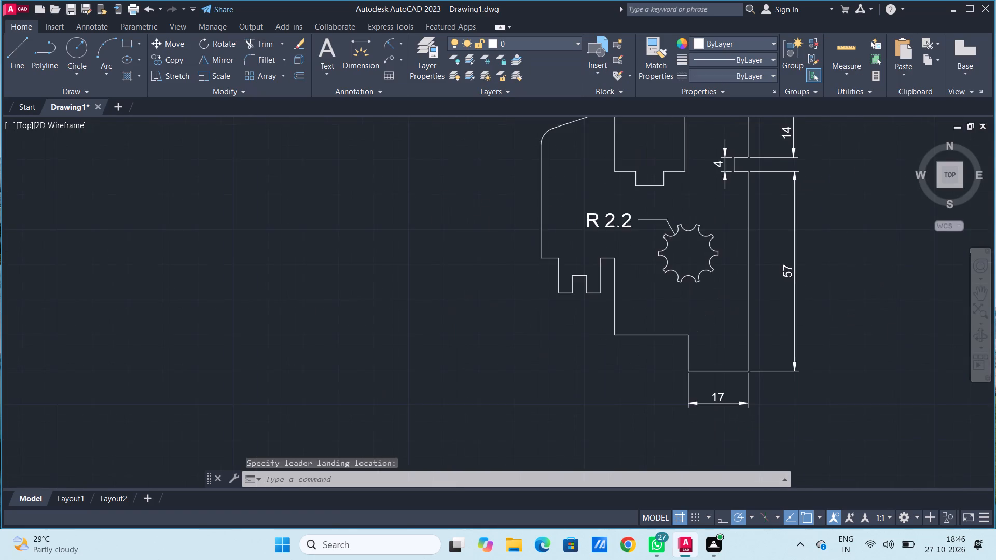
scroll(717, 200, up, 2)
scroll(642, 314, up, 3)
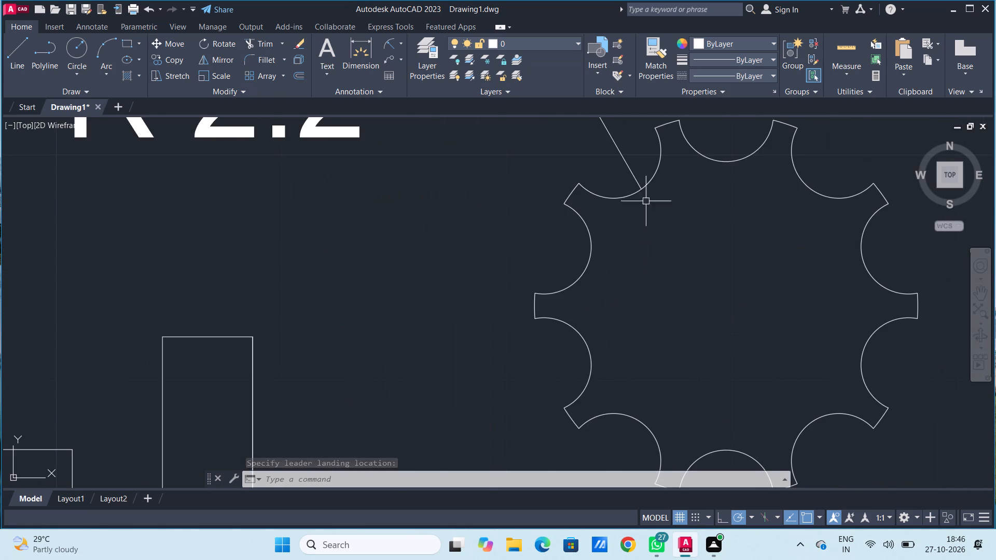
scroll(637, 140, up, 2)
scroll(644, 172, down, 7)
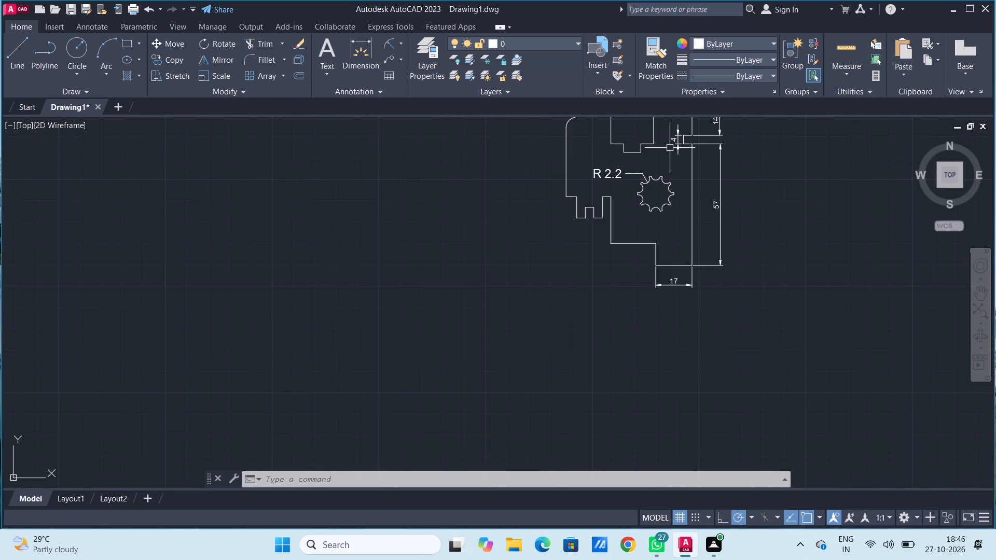
Add a multileader pointing to the tooth tip beside the gear cutout's upper-right notch, with the text "R6.4".
scroll(670, 150, down, 2)
middle_drag(669, 155, 677, 292)
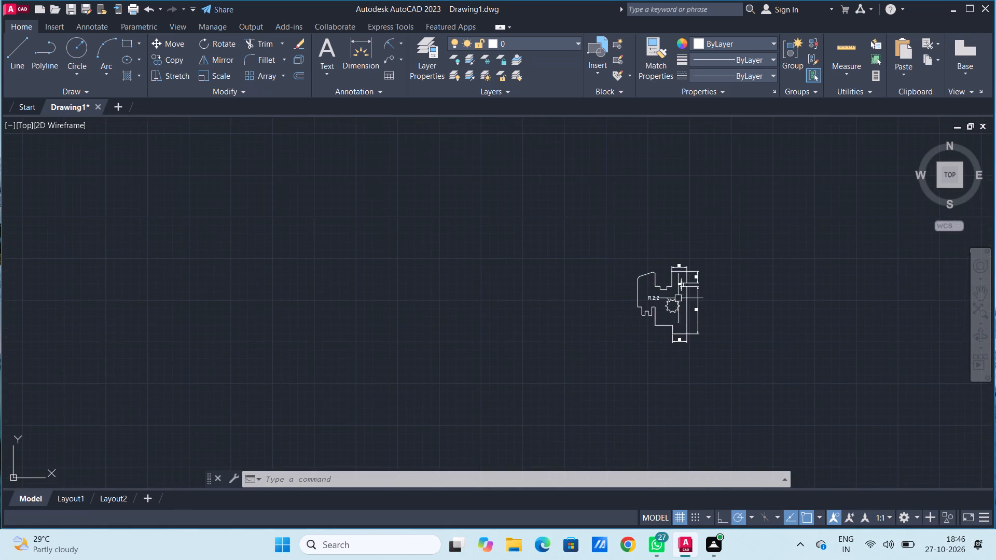
scroll(684, 300, up, 2)
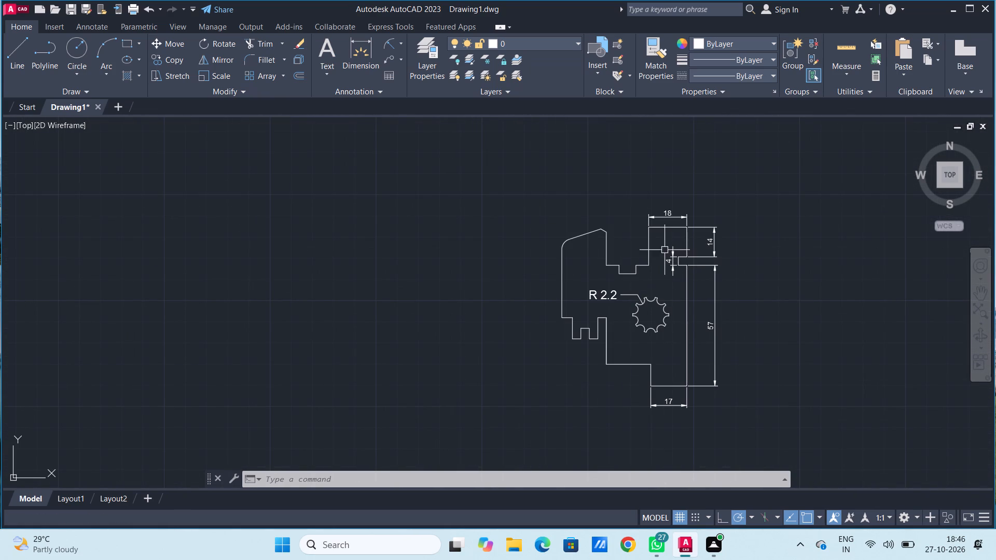
scroll(661, 333, up, 2)
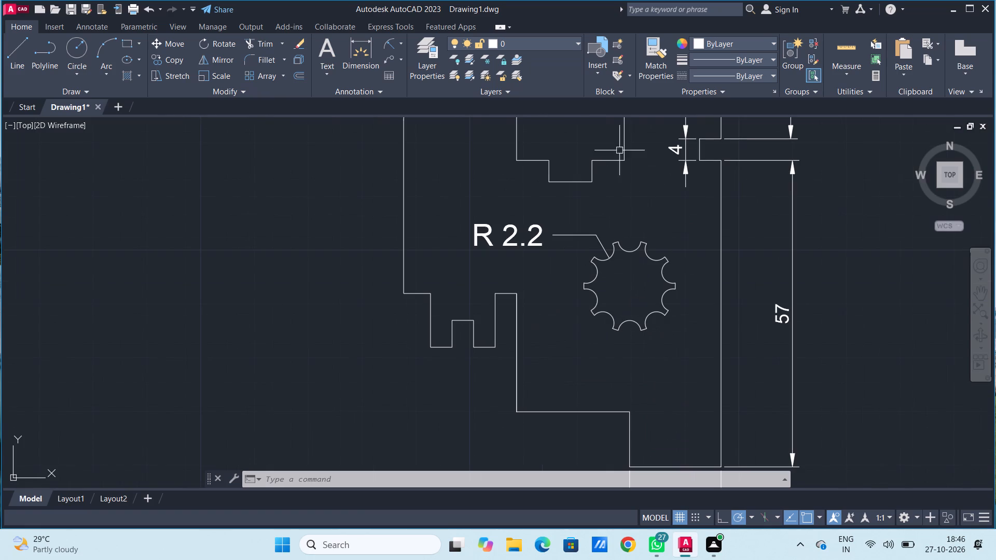
click(401, 58)
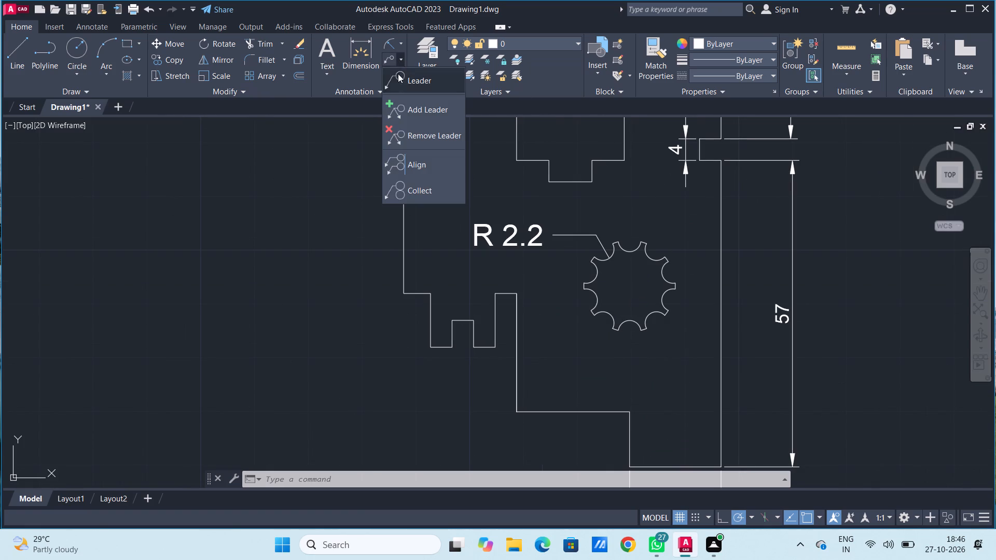
click(397, 80)
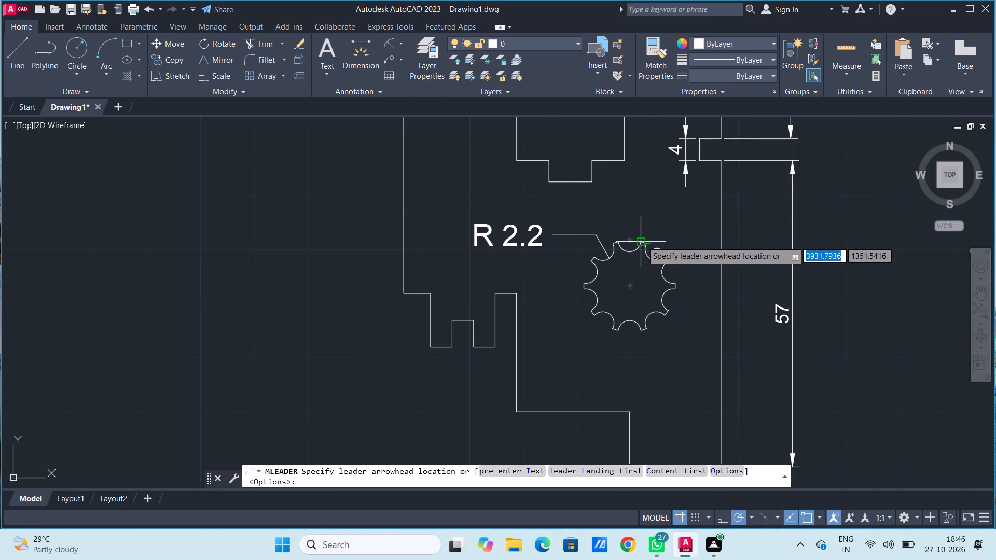
click(645, 245)
click(658, 230)
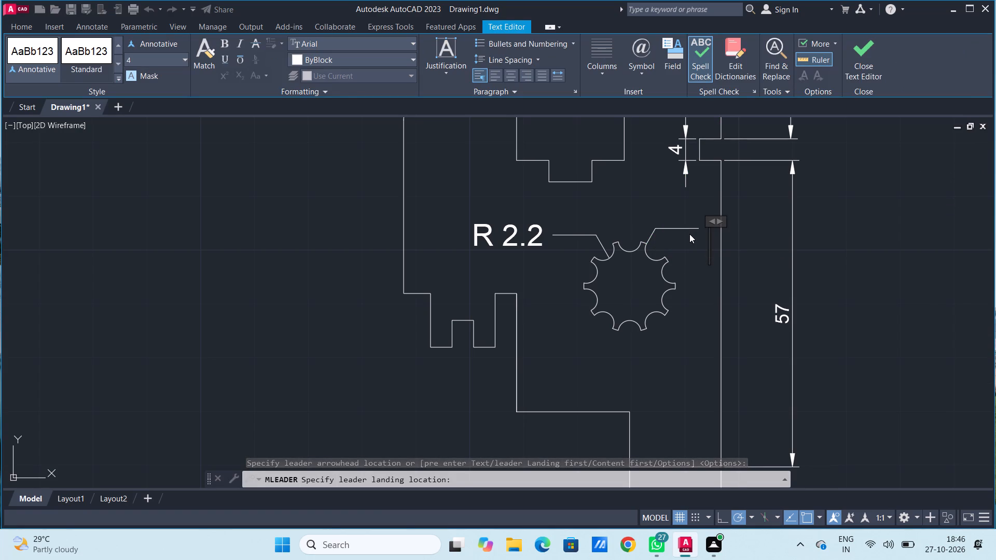
key(r)
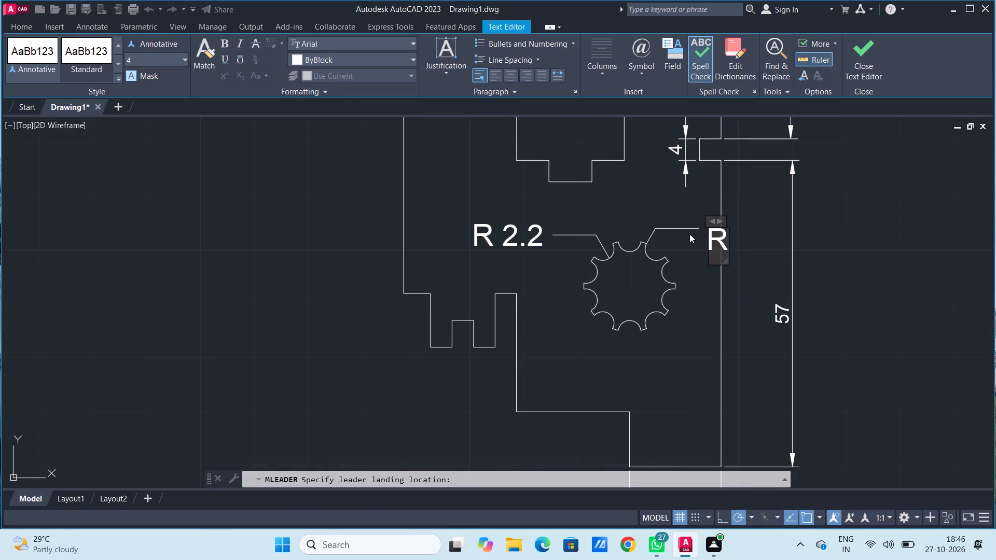
text(6.4)
key(Return)
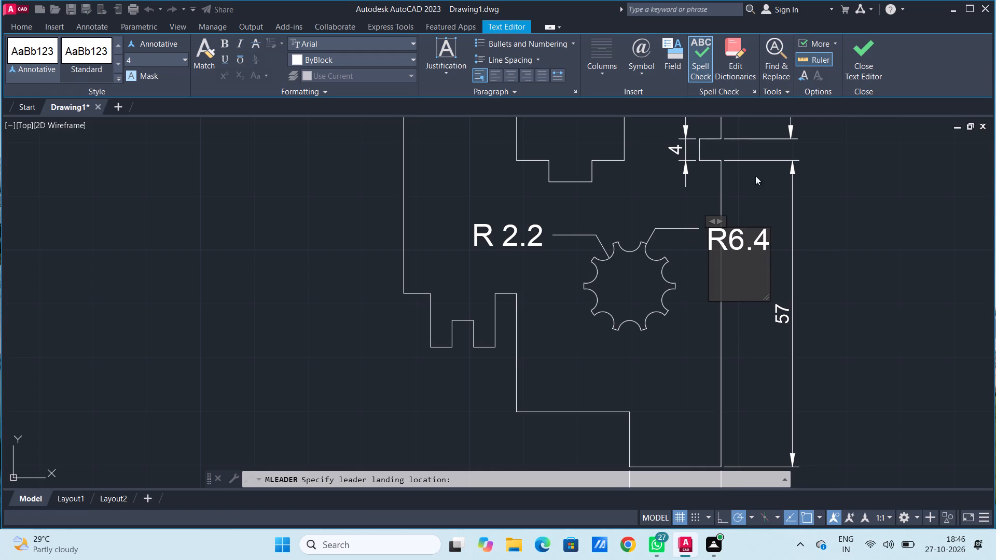
click(862, 51)
click(852, 269)
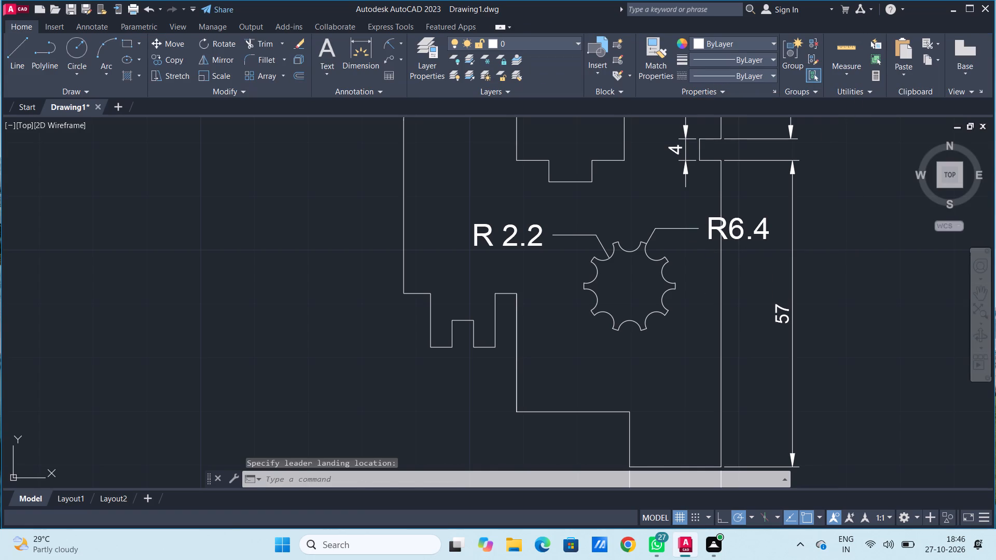
click(853, 263)
Add a vertical linear dimension for the profile's overall height, from its top-right to bottom-right corner, placed left of the profile.
scroll(704, 260, up, 4)
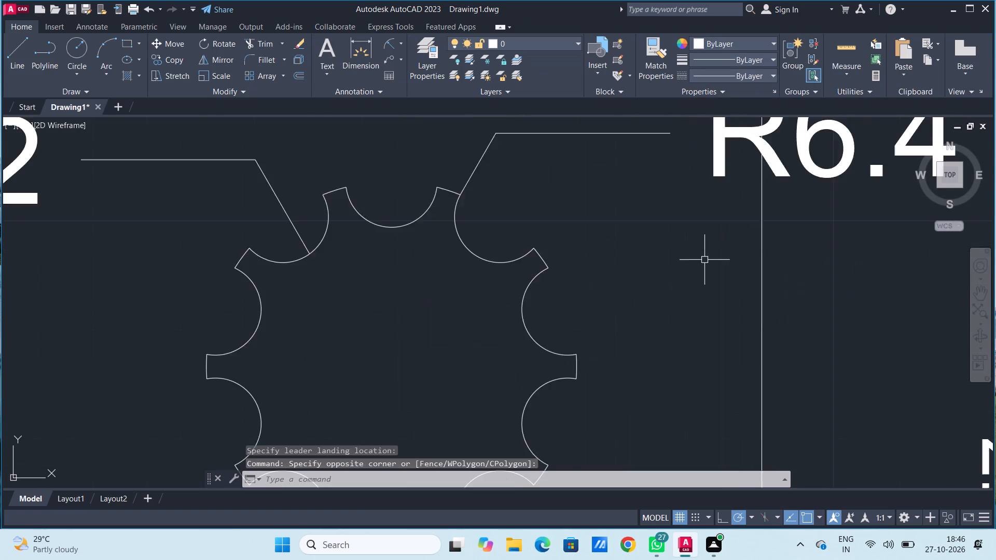
scroll(704, 260, down, 8)
scroll(703, 253, up, 3)
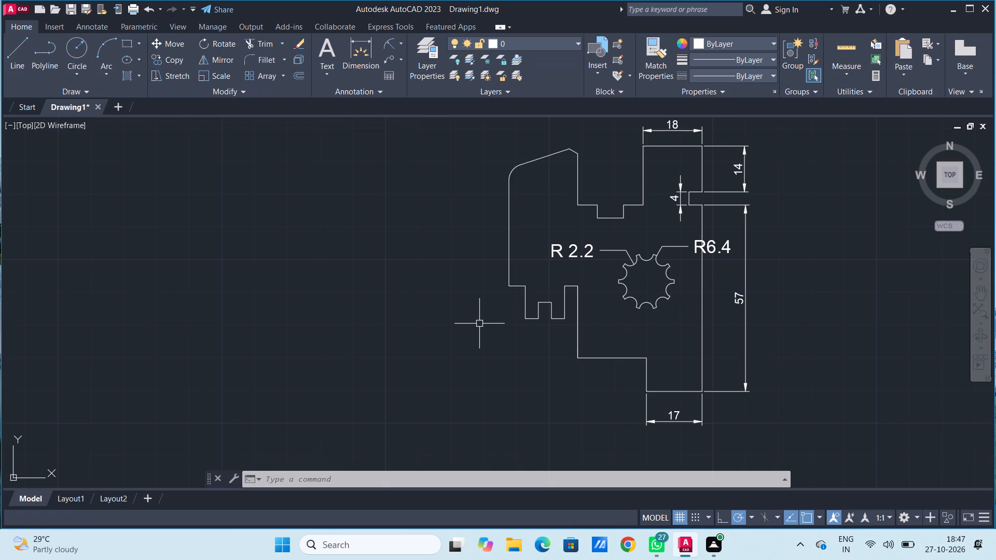
click(399, 44)
click(393, 68)
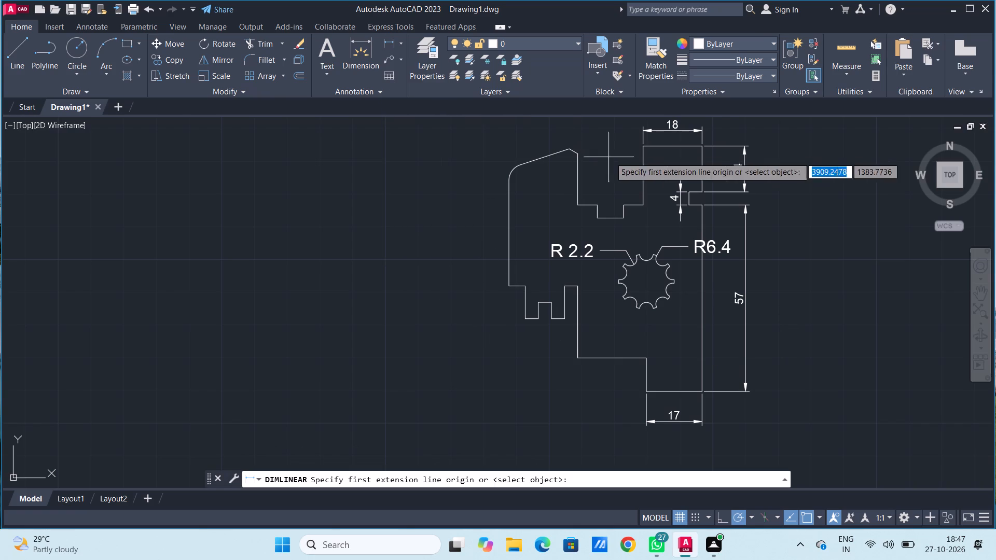
click(704, 149)
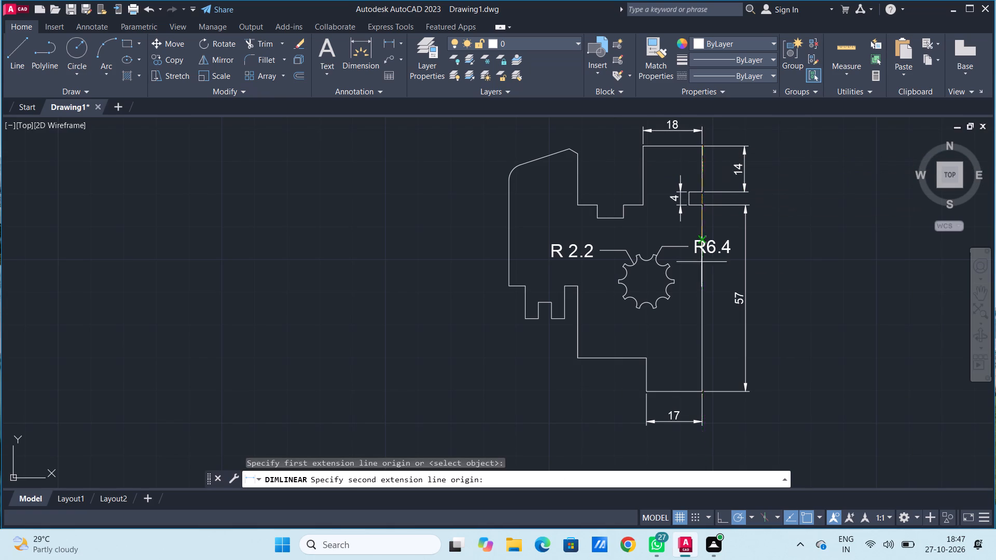
click(702, 392)
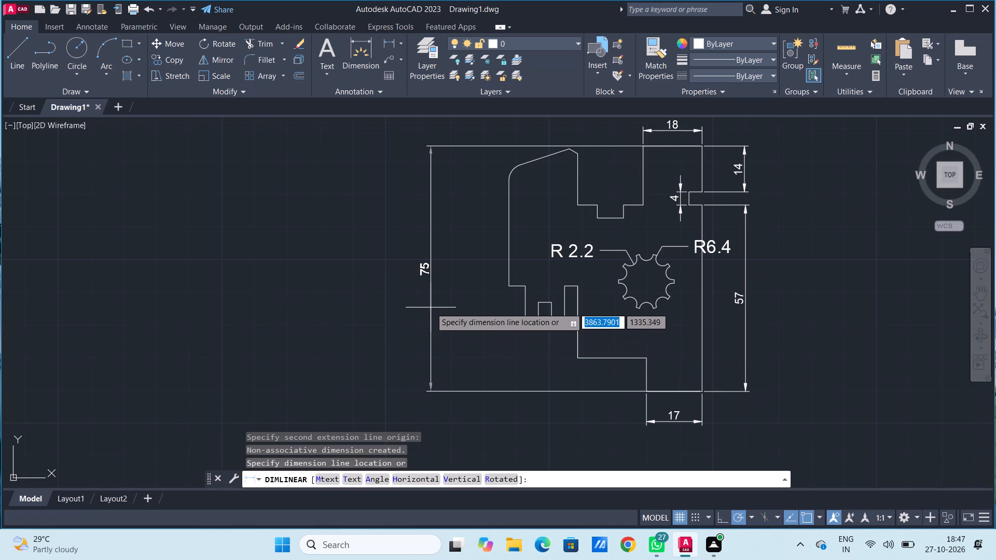
click(419, 302)
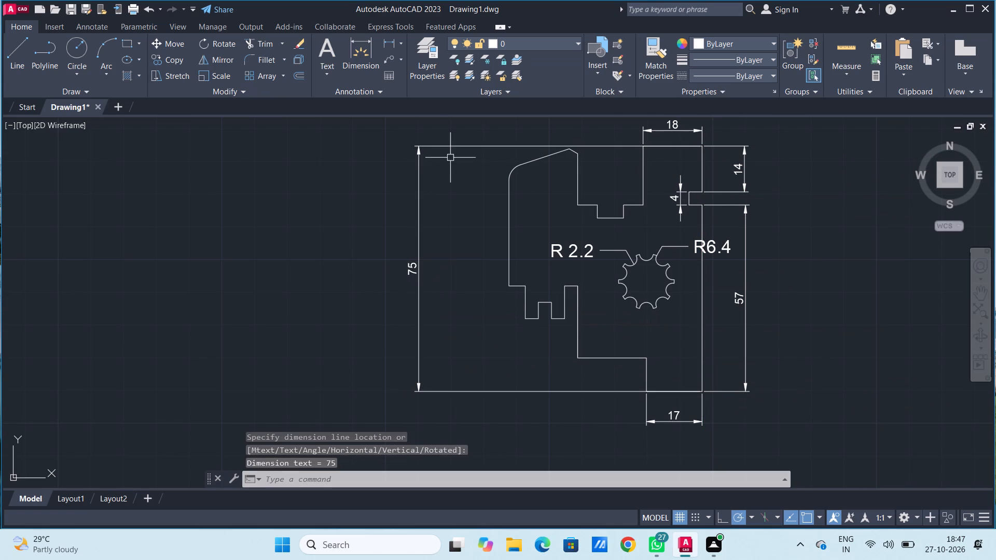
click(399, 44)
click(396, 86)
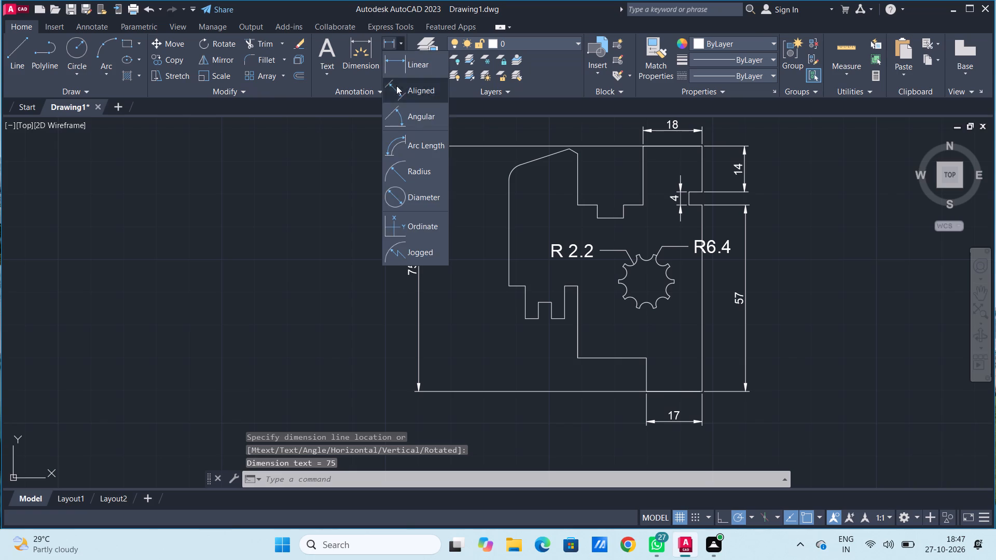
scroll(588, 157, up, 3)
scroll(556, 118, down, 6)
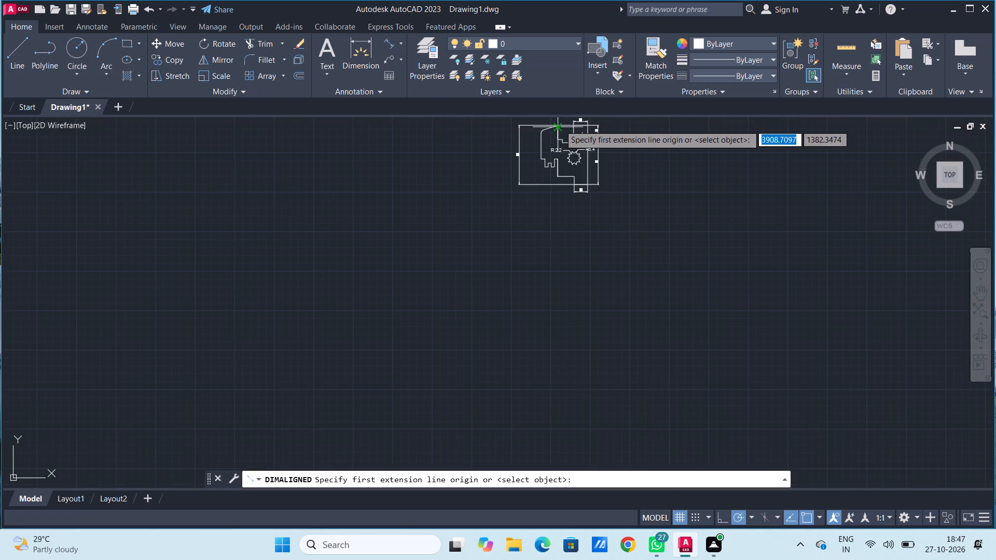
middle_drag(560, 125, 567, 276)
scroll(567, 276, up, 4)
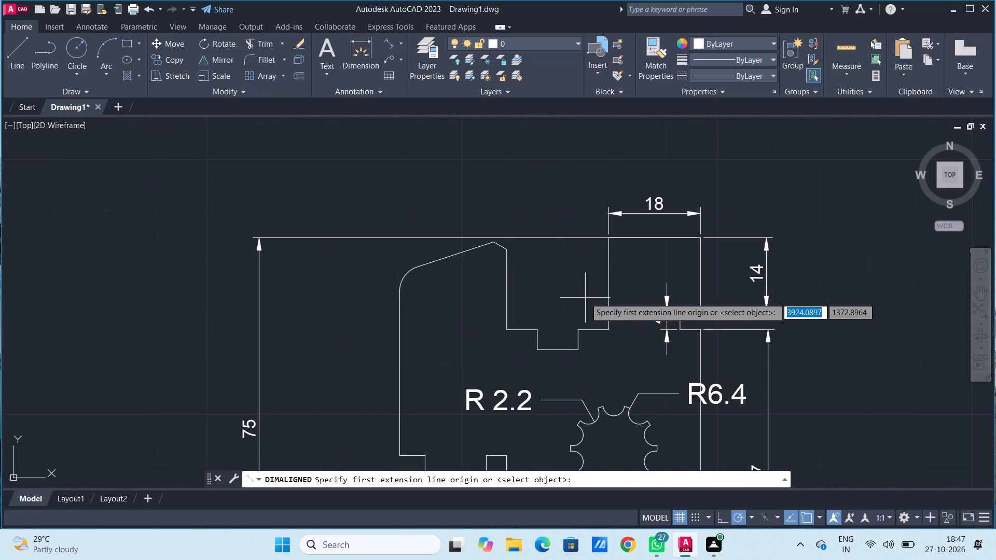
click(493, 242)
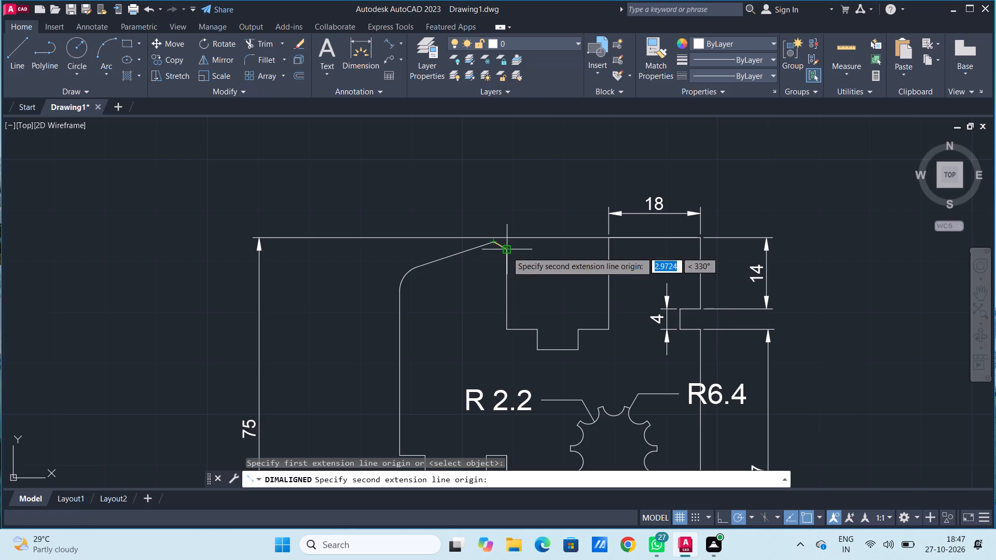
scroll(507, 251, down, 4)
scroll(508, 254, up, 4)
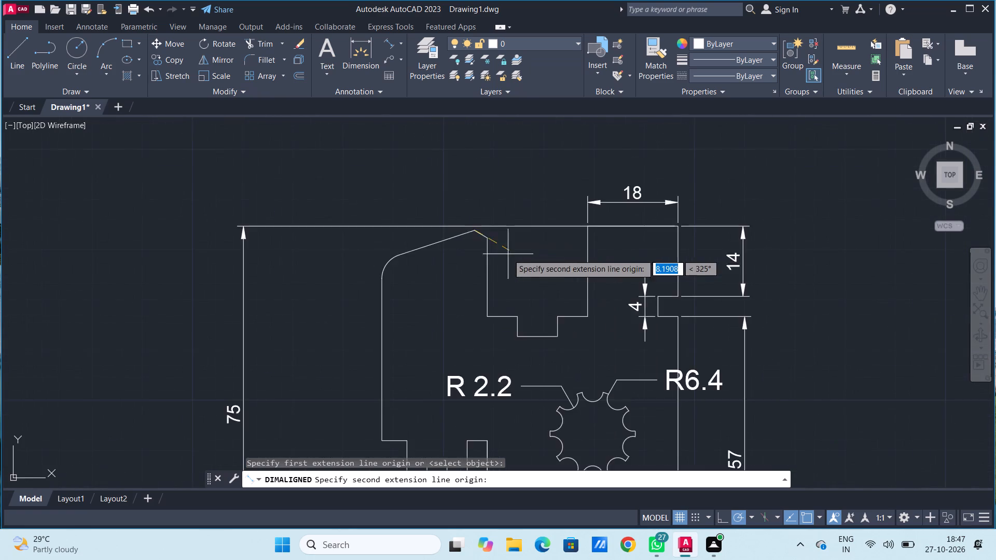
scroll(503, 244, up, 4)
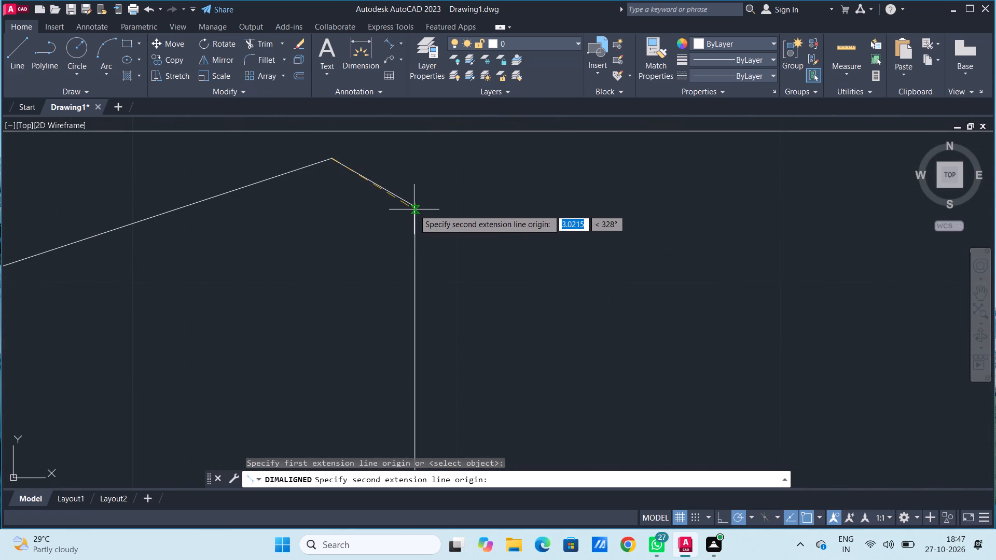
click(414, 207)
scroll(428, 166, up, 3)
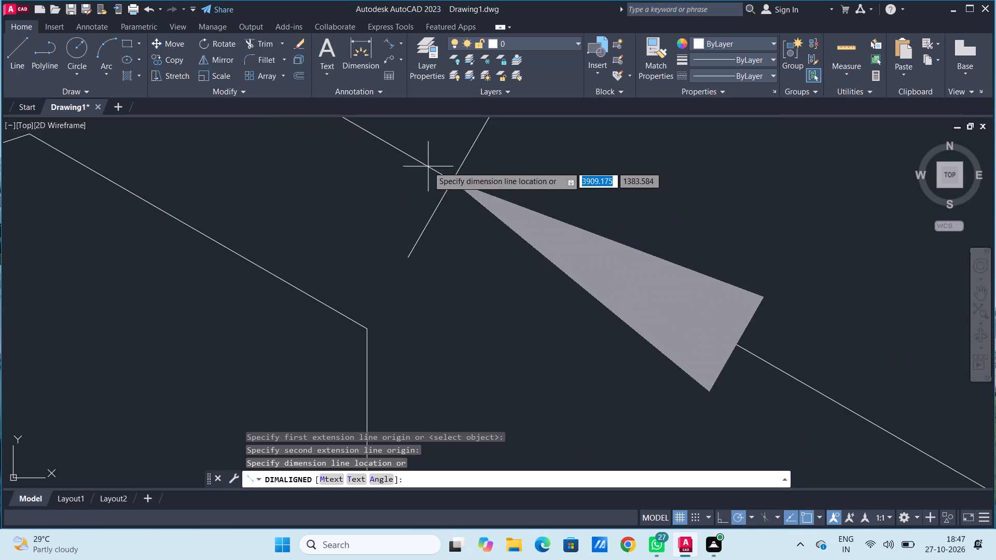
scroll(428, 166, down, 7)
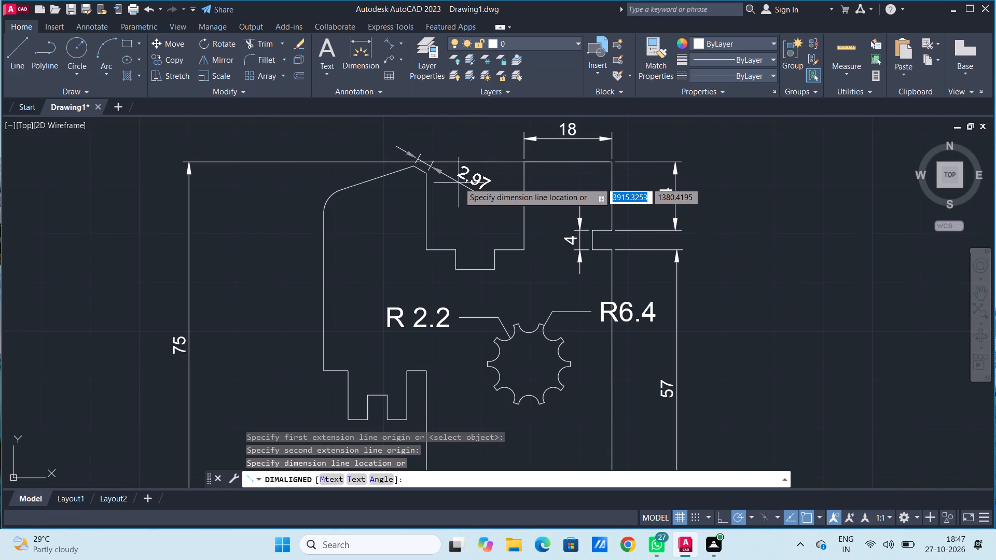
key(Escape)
Add a horizontal linear dimension to the raised step edge of the base, placed below the profile beside the bottom-edge dimension.
scroll(451, 259, down, 3)
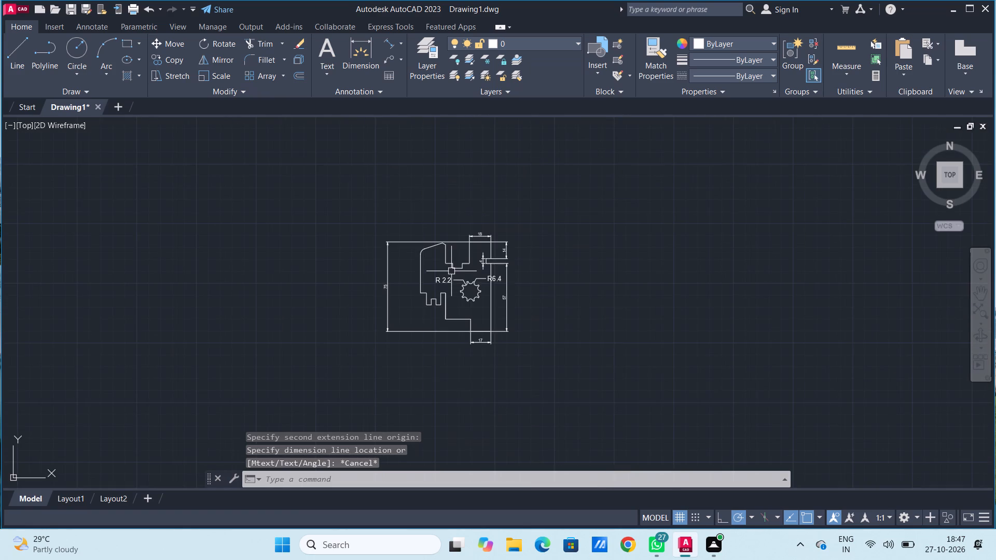
scroll(451, 271, up, 3)
scroll(427, 319, down, 3)
scroll(414, 349, up, 3)
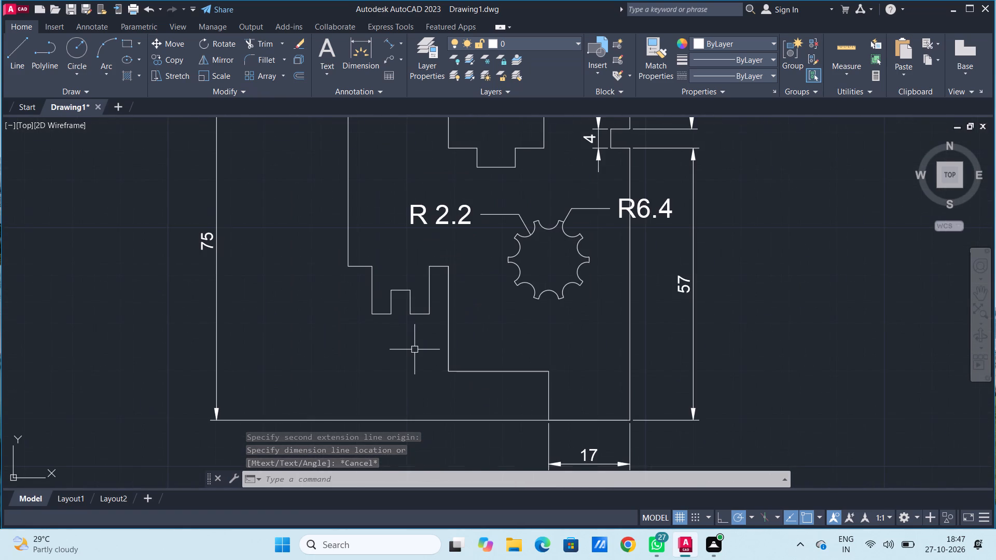
scroll(414, 349, up, 2)
scroll(414, 349, down, 3)
middle_drag(412, 374, 415, 374)
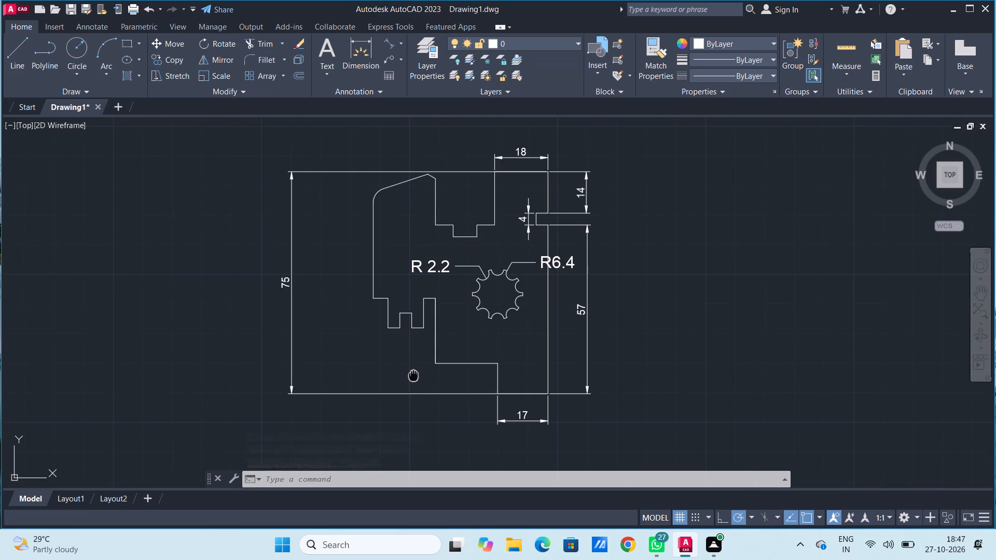
middle_drag(415, 374, 478, 333)
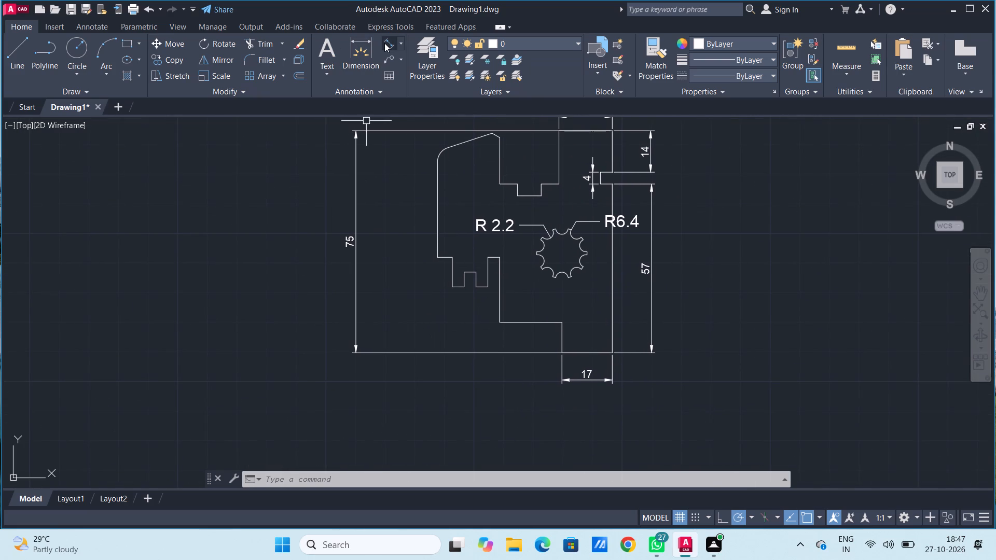
click(384, 43)
click(400, 47)
click(398, 66)
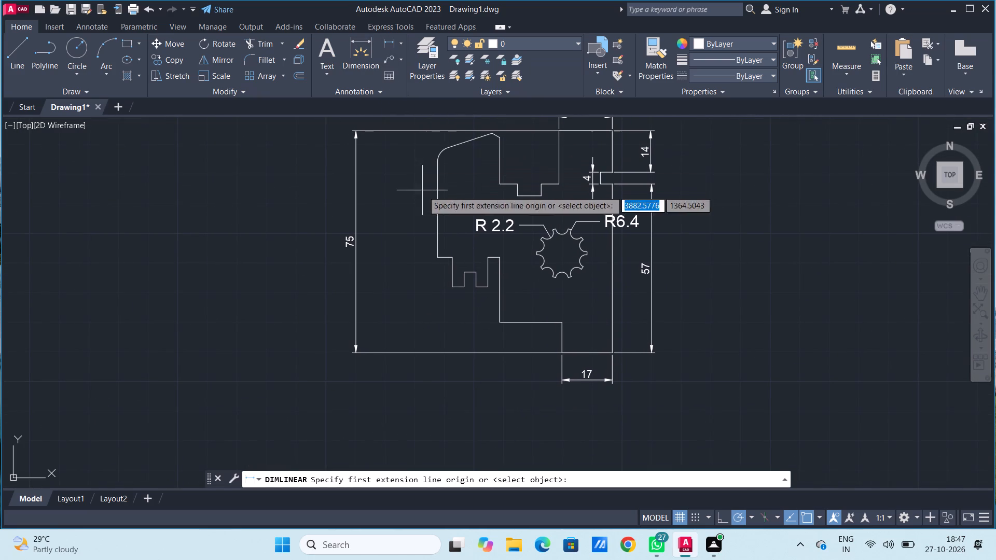
click(499, 324)
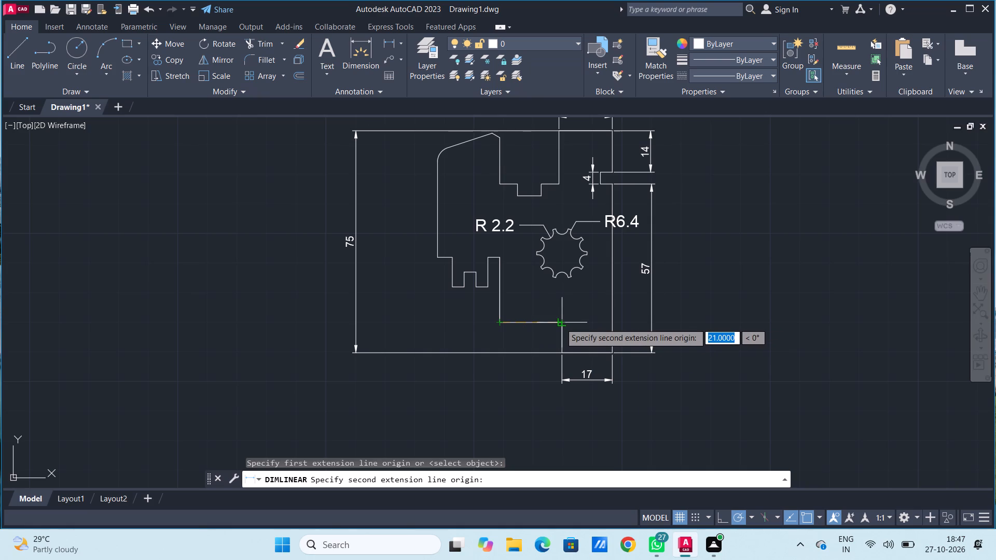
click(560, 323)
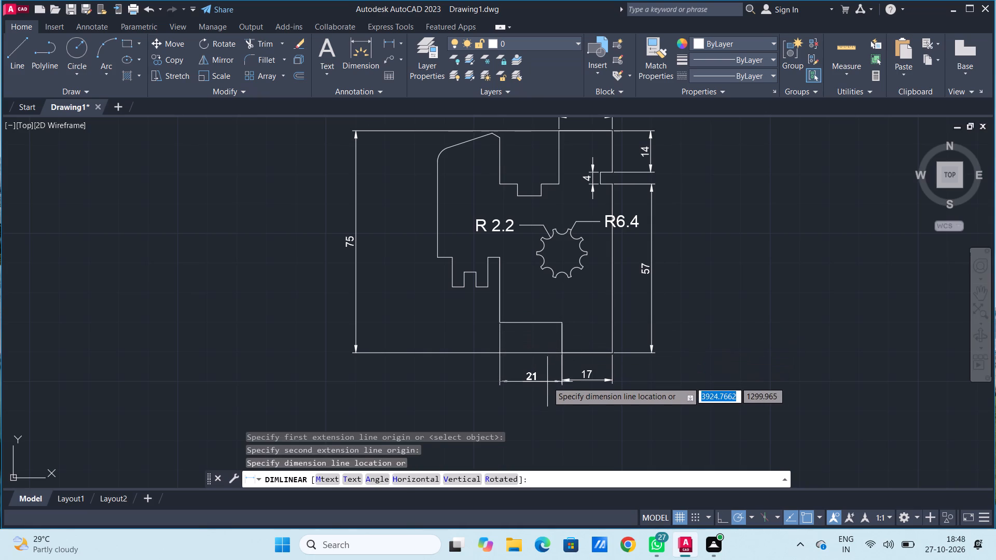
click(547, 382)
Add a horizontal linear dimension from the left edge's lower corner to the base step's inner corner, placed below in line with the others.
click(387, 44)
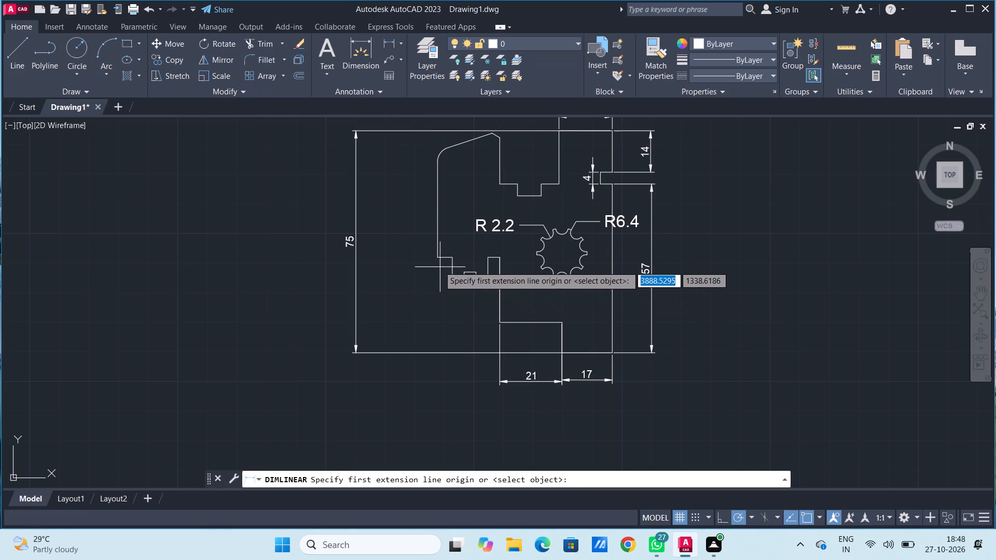
click(438, 258)
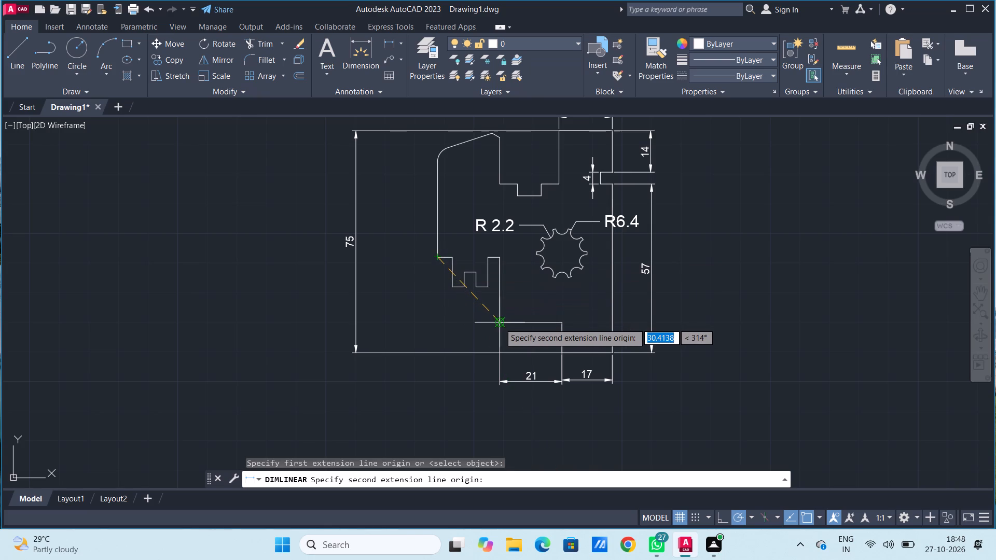
click(500, 323)
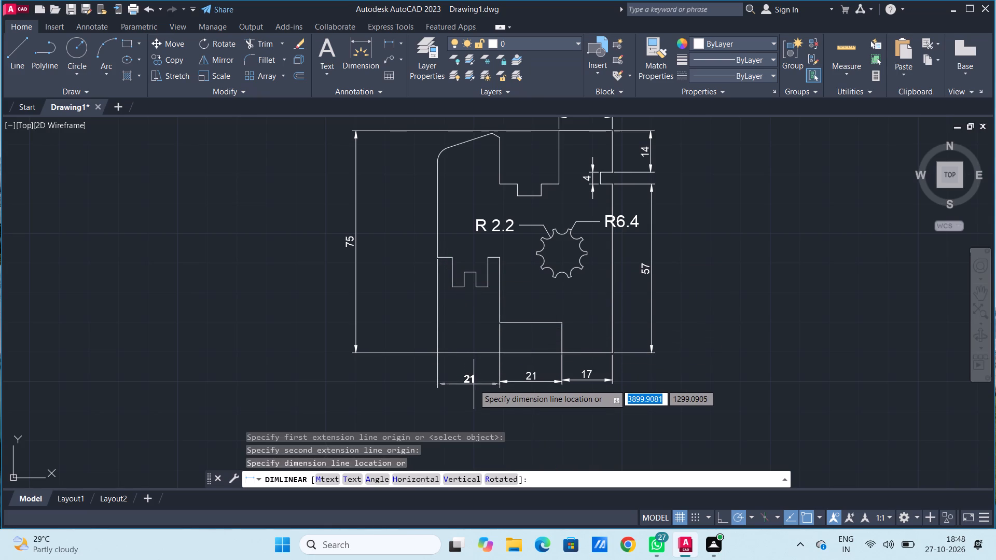
click(474, 381)
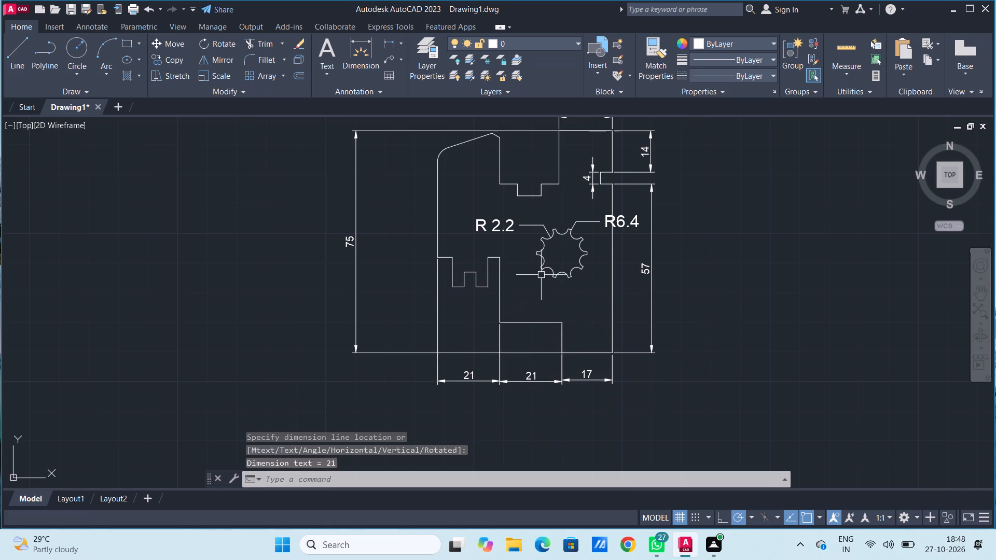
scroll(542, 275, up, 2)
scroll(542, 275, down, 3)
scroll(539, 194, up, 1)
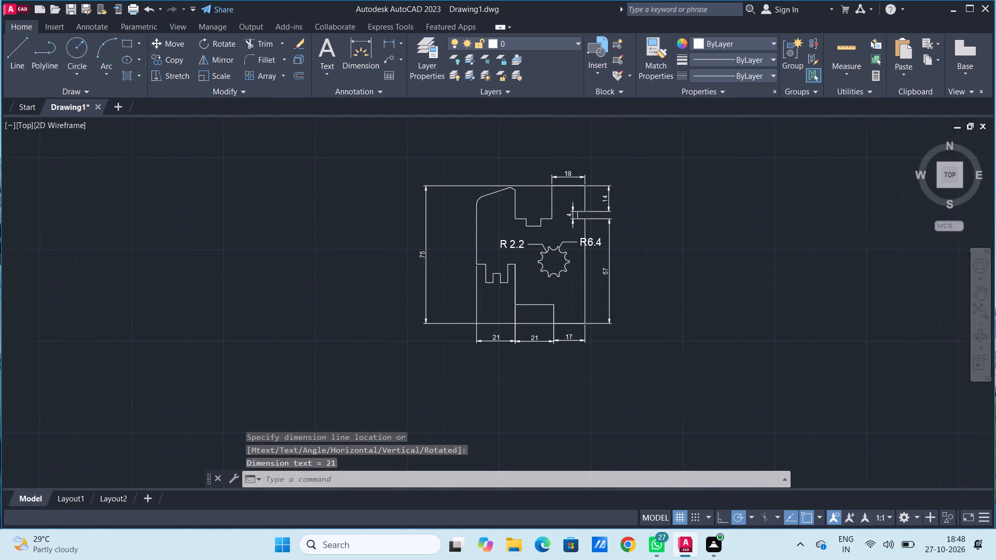
Add a vertical linear dimension for the depth of the left-side notch, along its outer wall, placed just outside the profile's left edge.
scroll(480, 197, up, 1)
scroll(480, 197, down, 2)
middle_drag(446, 151, 446, 151)
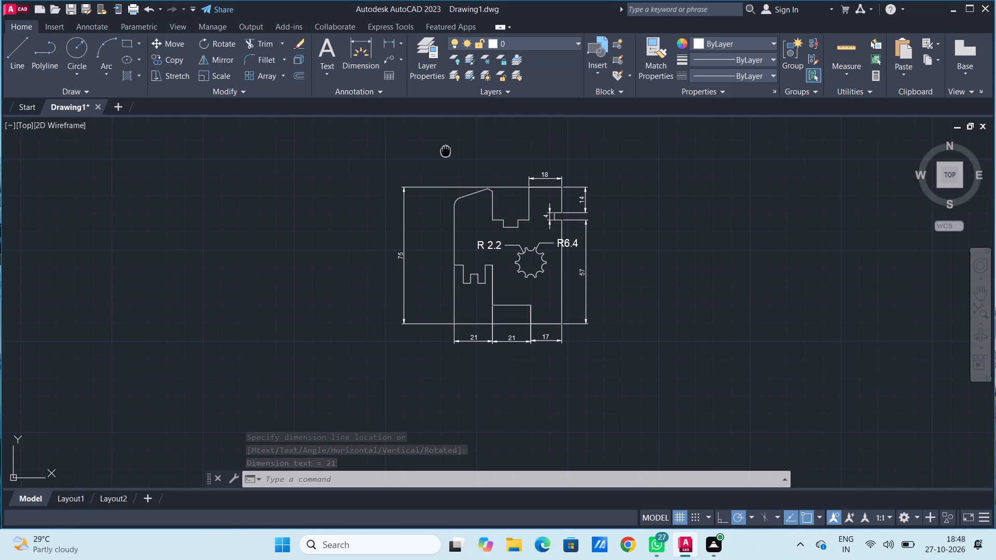
middle_drag(446, 151, 500, 190)
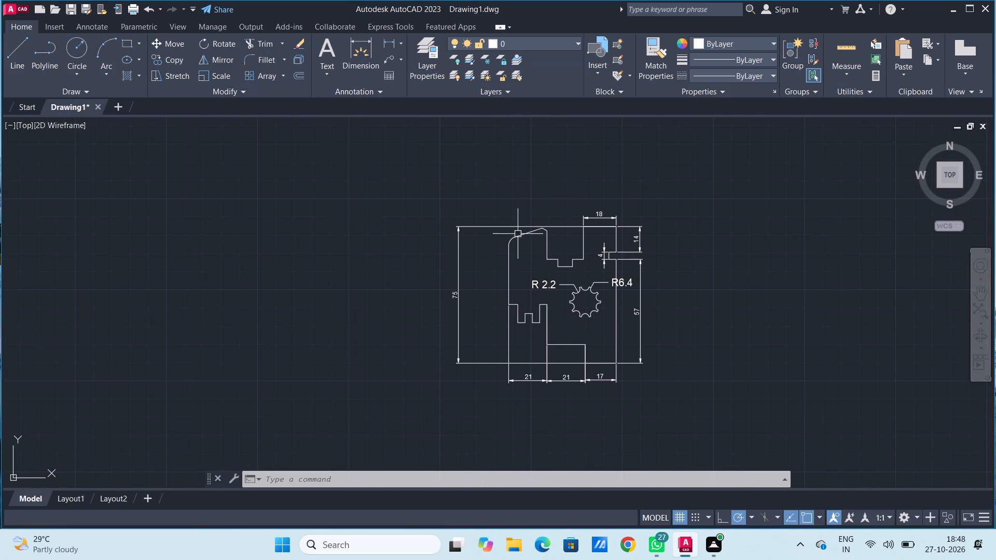
scroll(578, 283, up, 1)
click(389, 36)
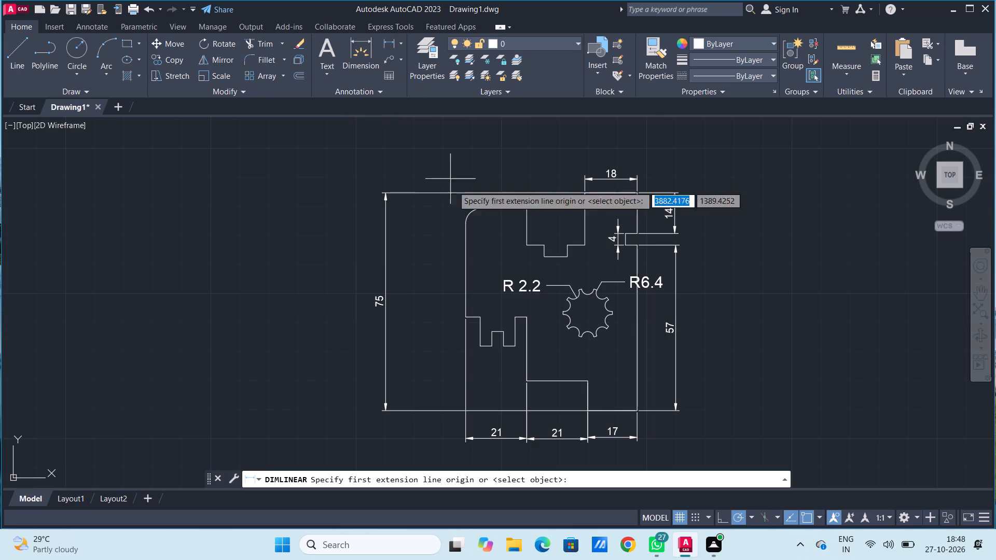
click(479, 318)
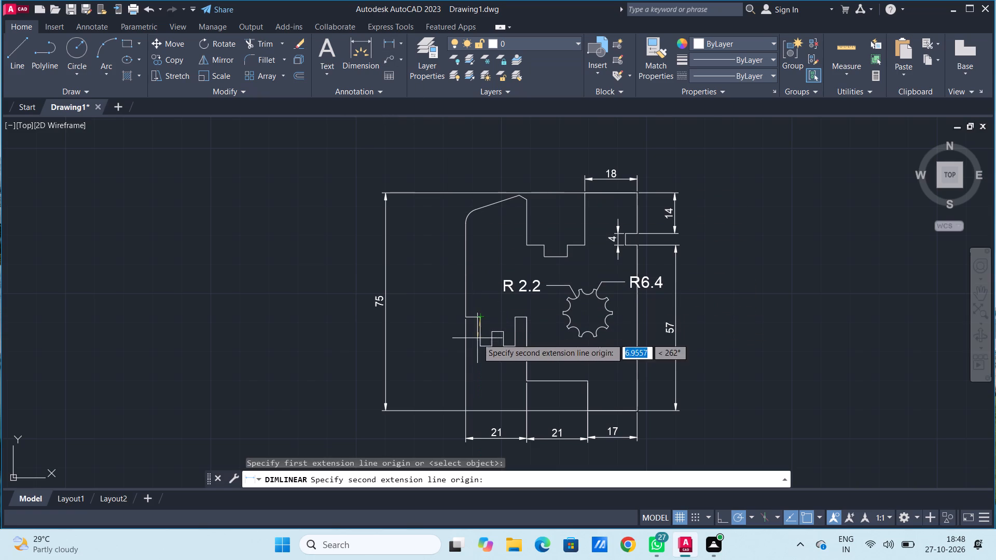
click(480, 345)
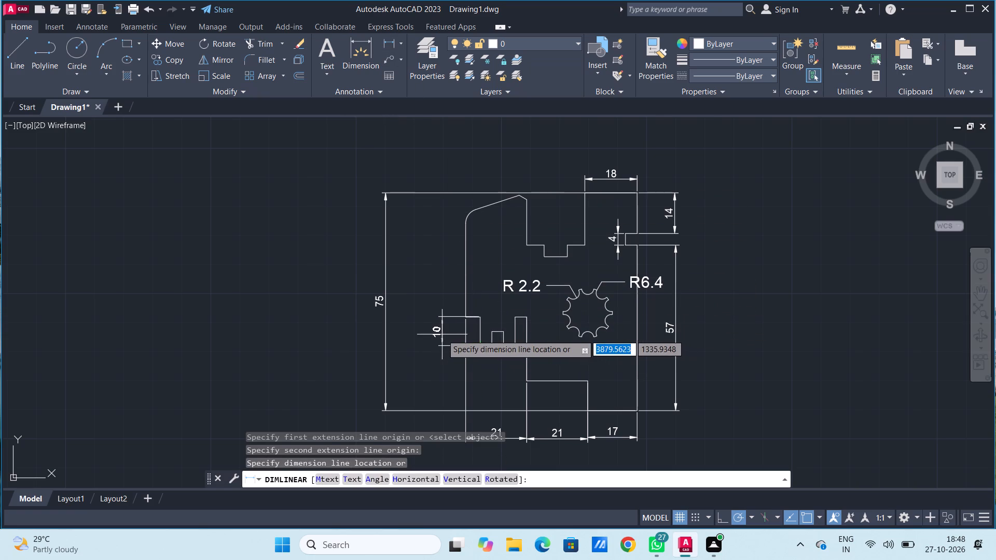
click(442, 334)
Add a horizontal linear dimension to the short ledge between the profile's left edge and the left-side notch, placed just above the ledge.
click(391, 46)
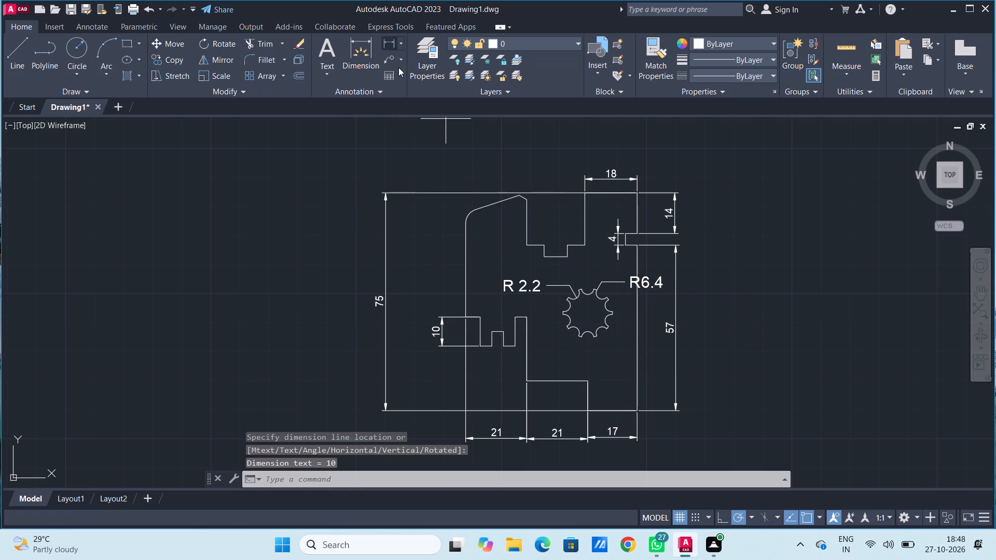
click(464, 316)
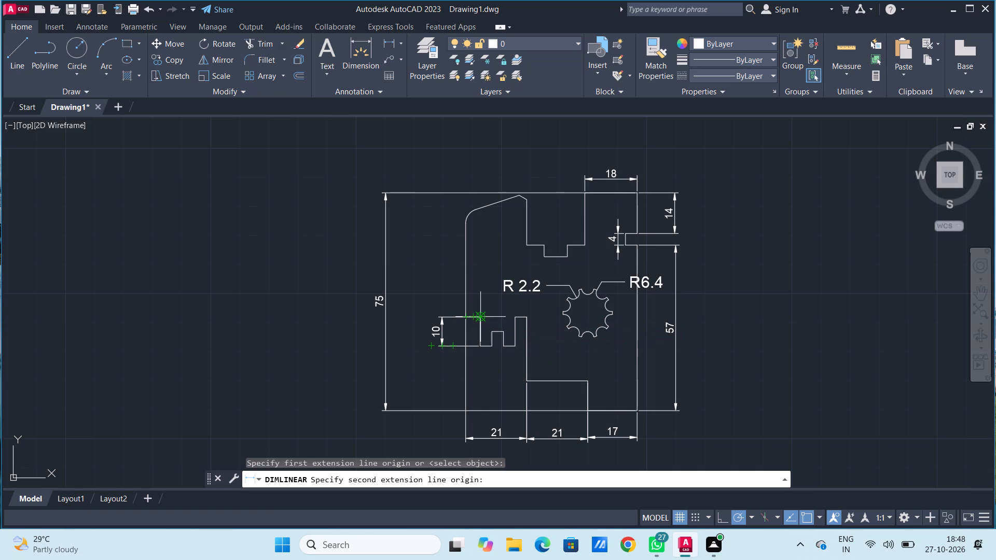
click(481, 319)
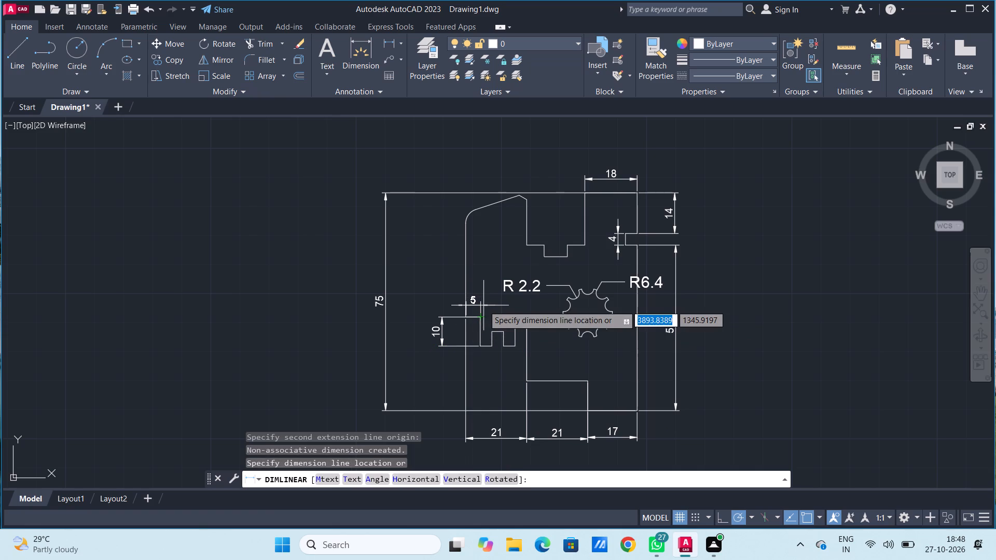
click(487, 307)
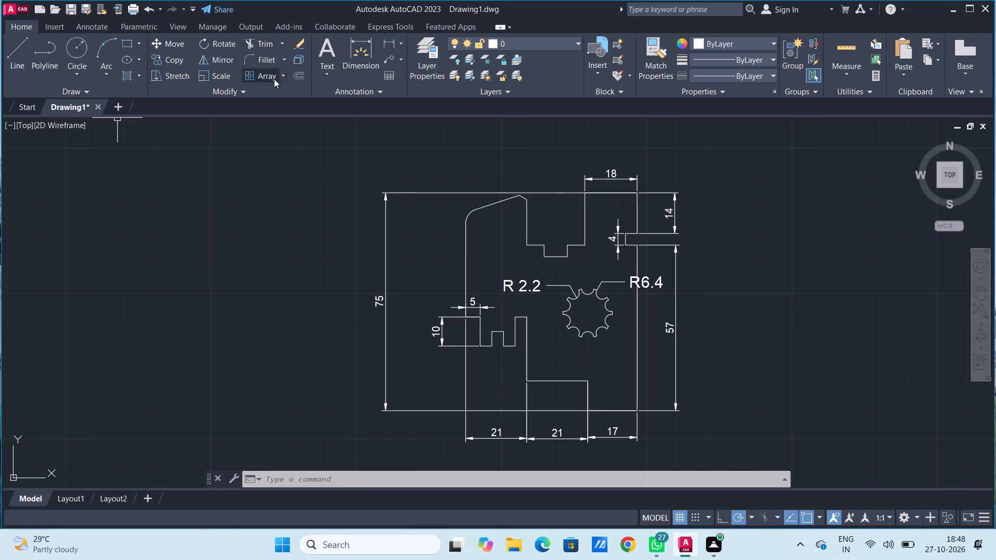
Add a vertical linear dimension from the top corner right of the left-side notch down to the base step's inner corner, placed right of that edge.
click(387, 45)
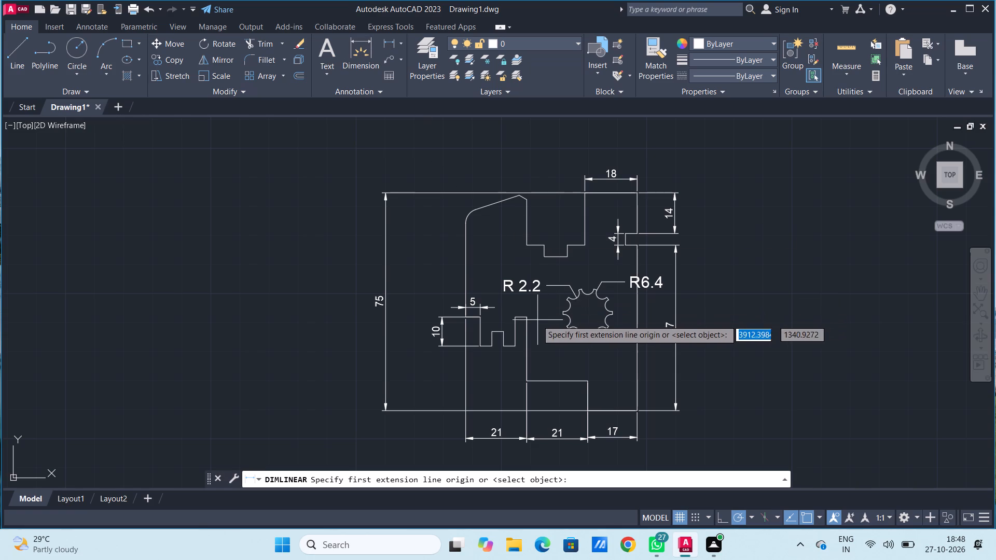
click(526, 319)
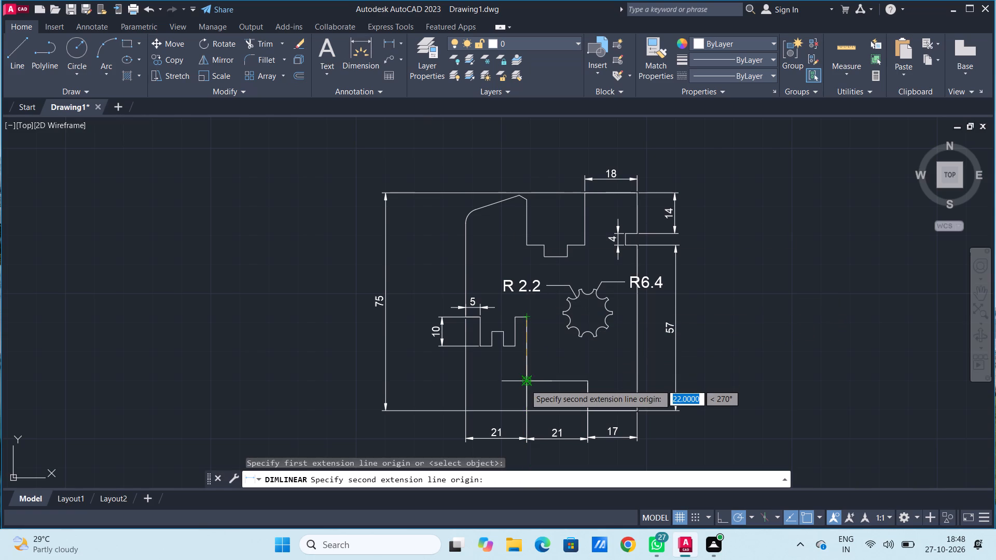
click(525, 384)
click(539, 357)
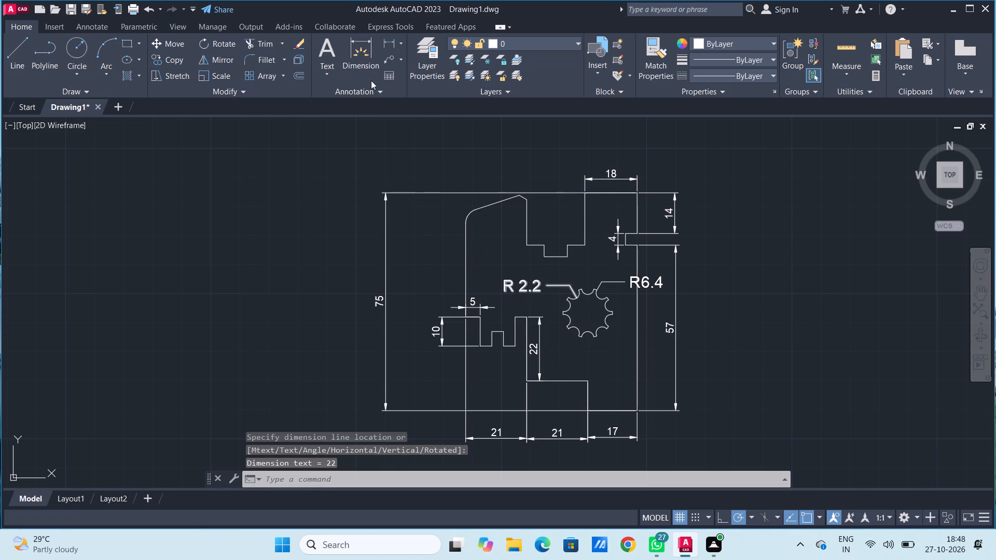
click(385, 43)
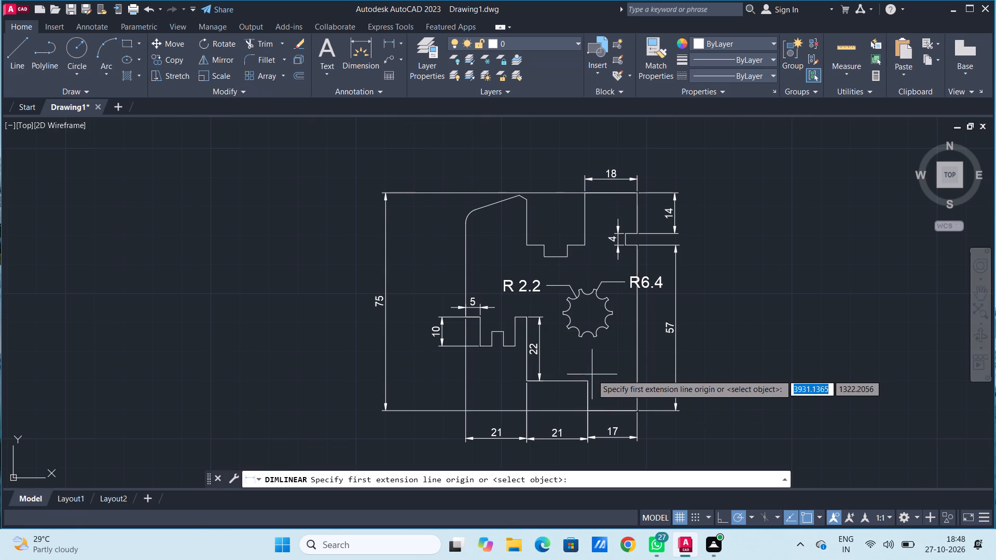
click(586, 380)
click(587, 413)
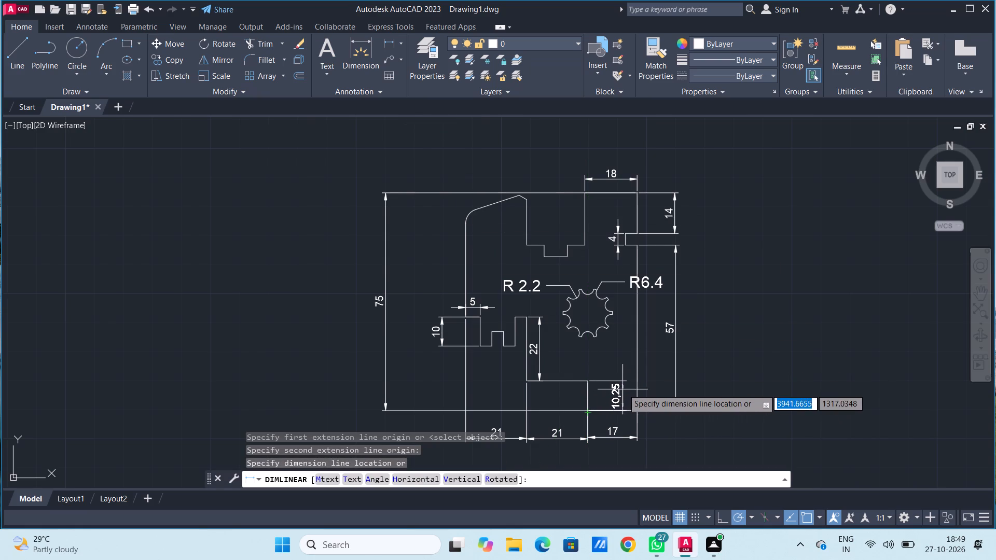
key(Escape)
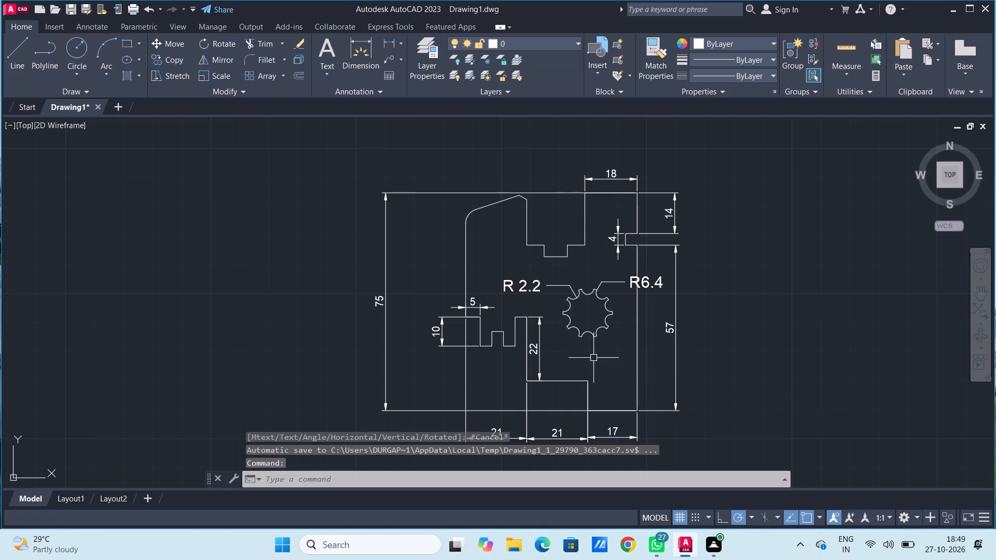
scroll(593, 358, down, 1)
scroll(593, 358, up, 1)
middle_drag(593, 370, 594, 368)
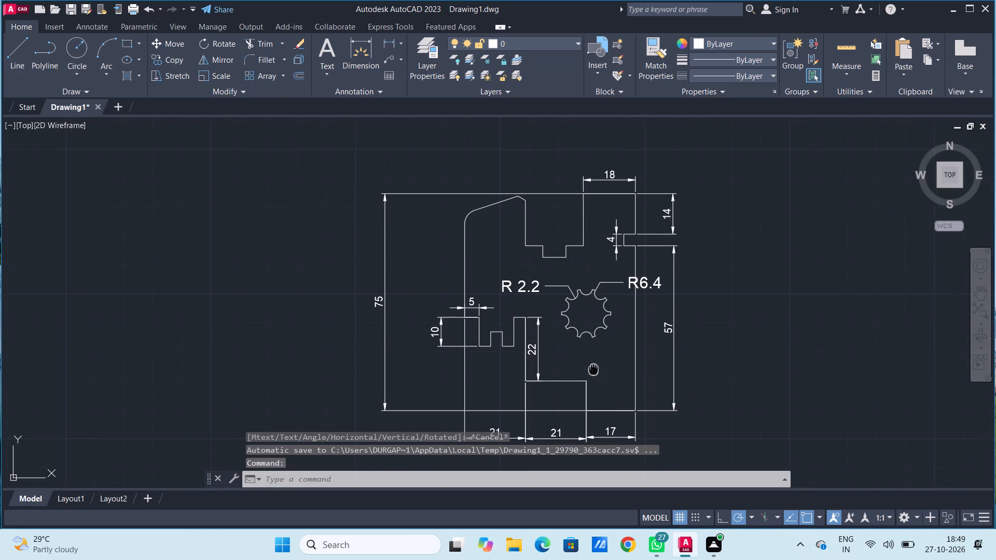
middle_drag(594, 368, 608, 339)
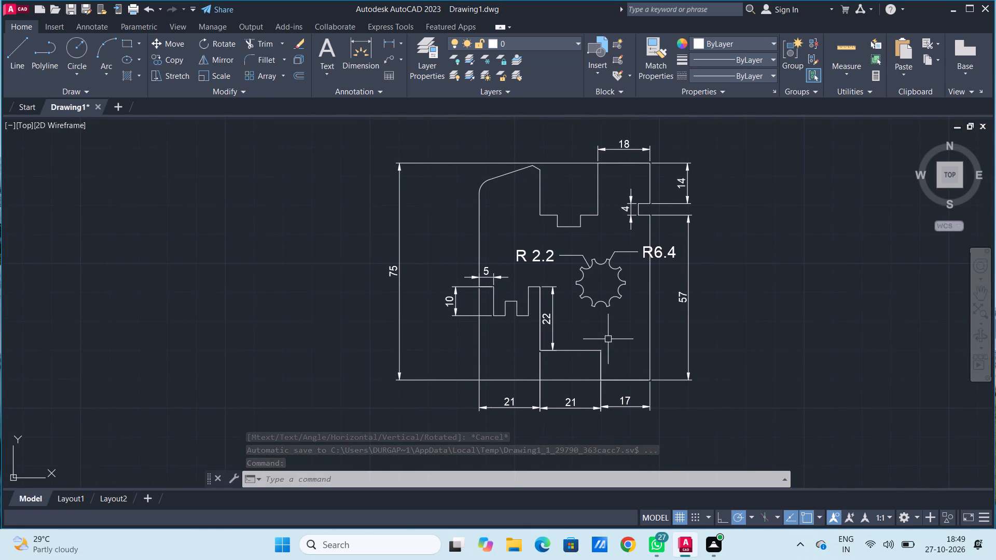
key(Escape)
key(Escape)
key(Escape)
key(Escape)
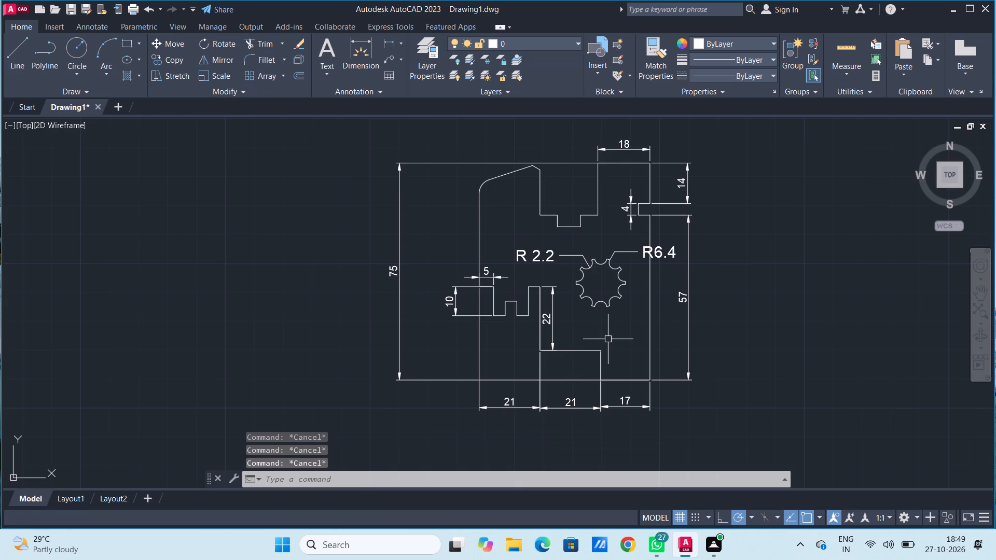
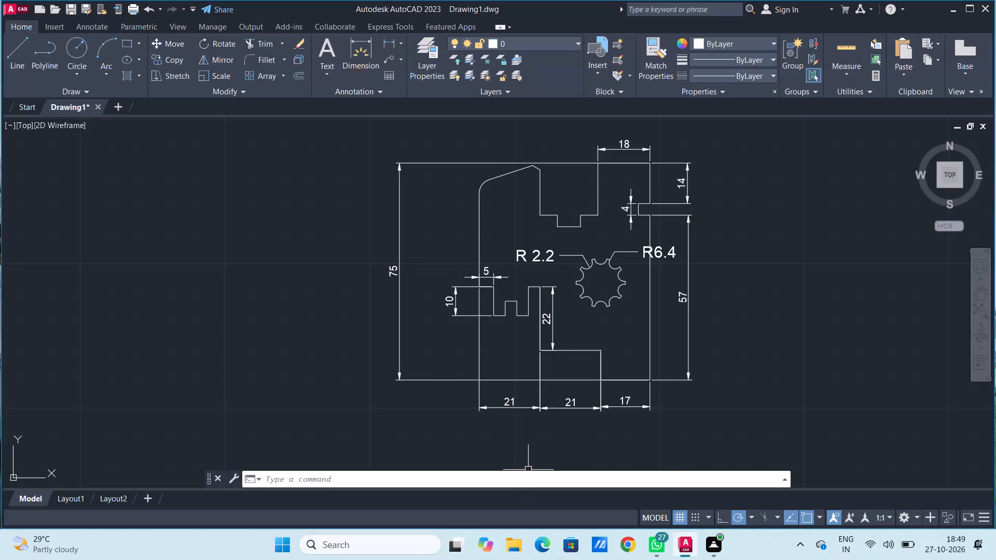
Turn off the command-history log file with LOGFILEOFF.
click(523, 481)
text(LOG)
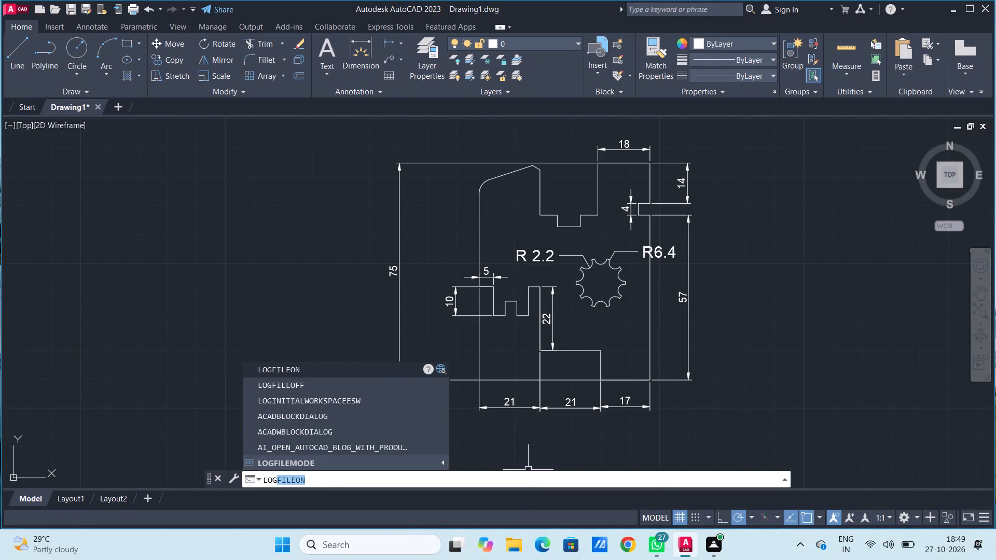
click(320, 390)
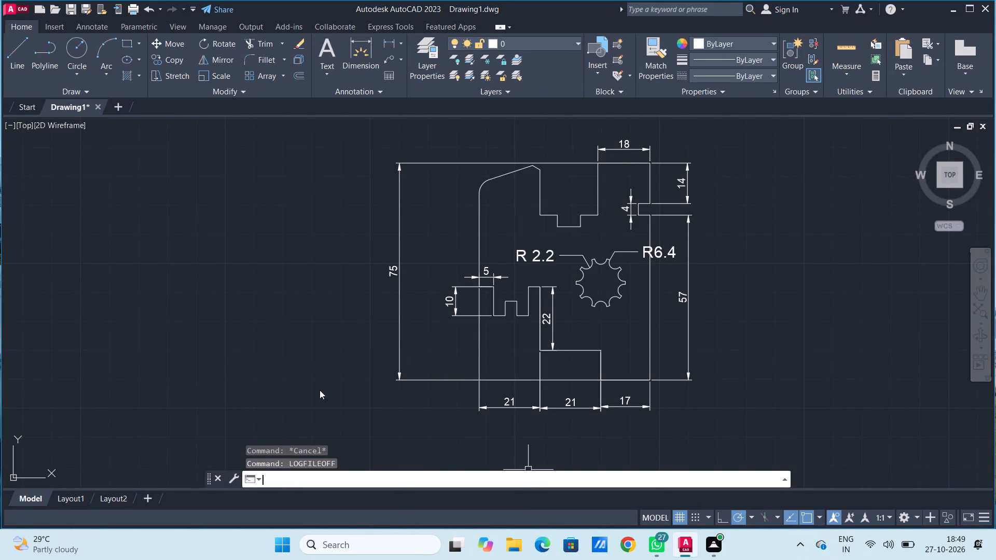
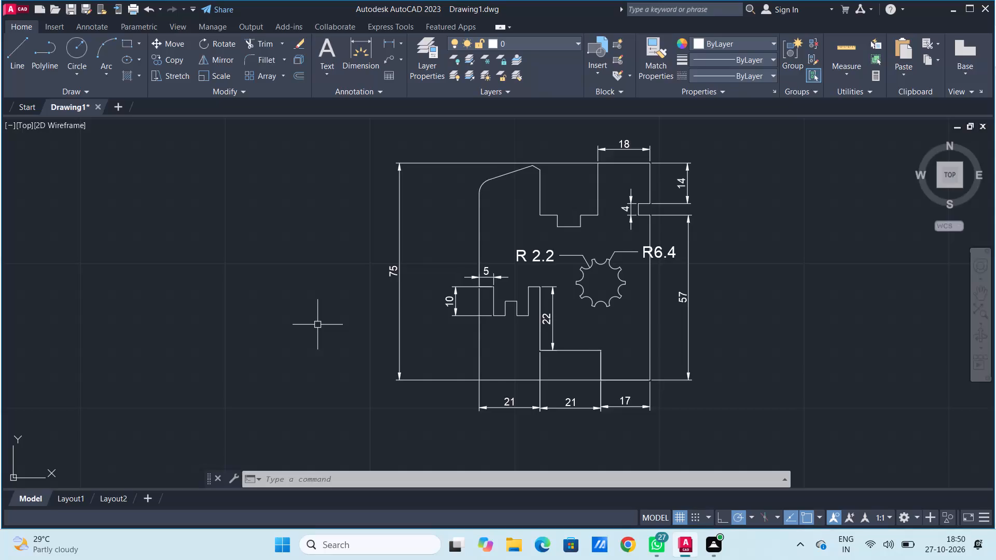
Save the drawing in Documents as "Extruded Aluminum Interlocking Frame Profile Plate with 12-Tooth Spline Bore".
key(ctrl+s)
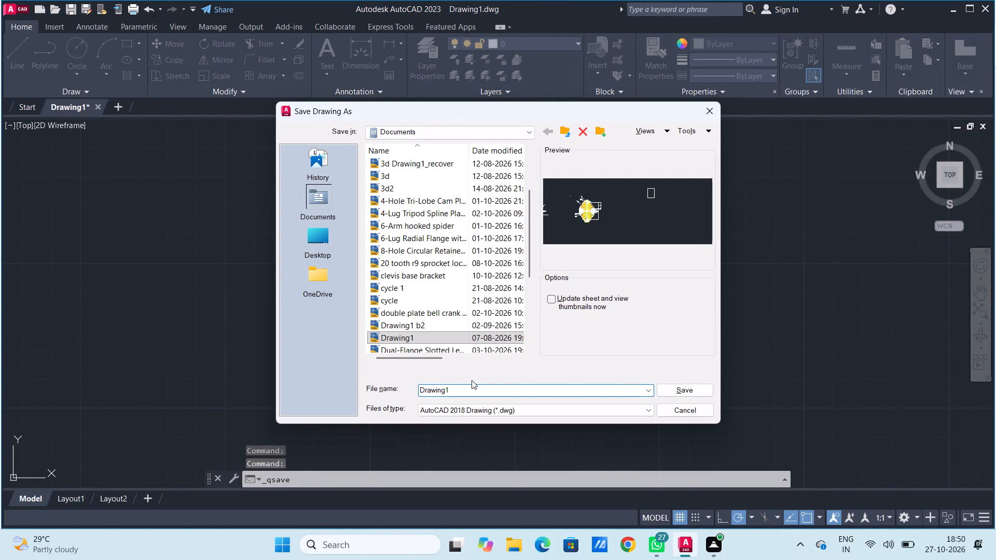
key(ctrl+v)
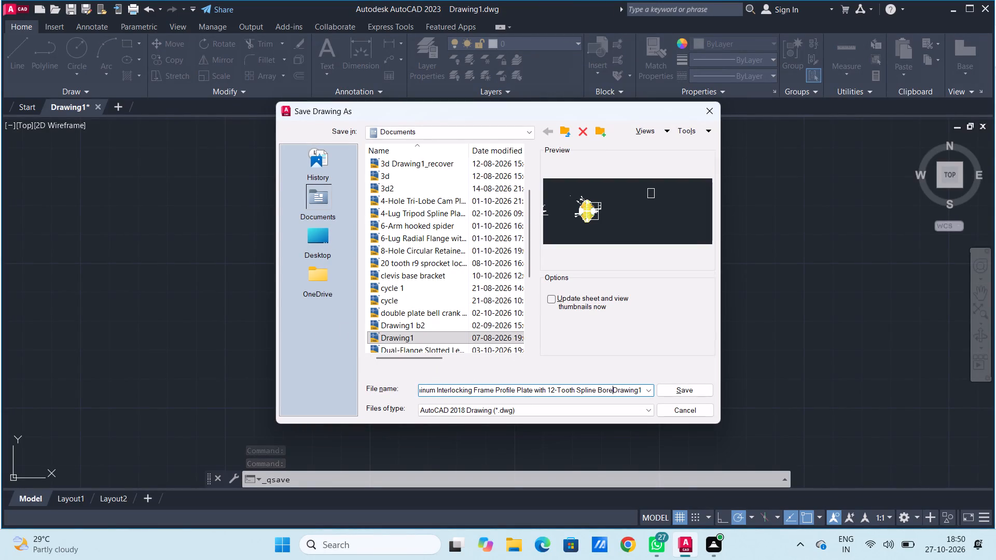
click(641, 390)
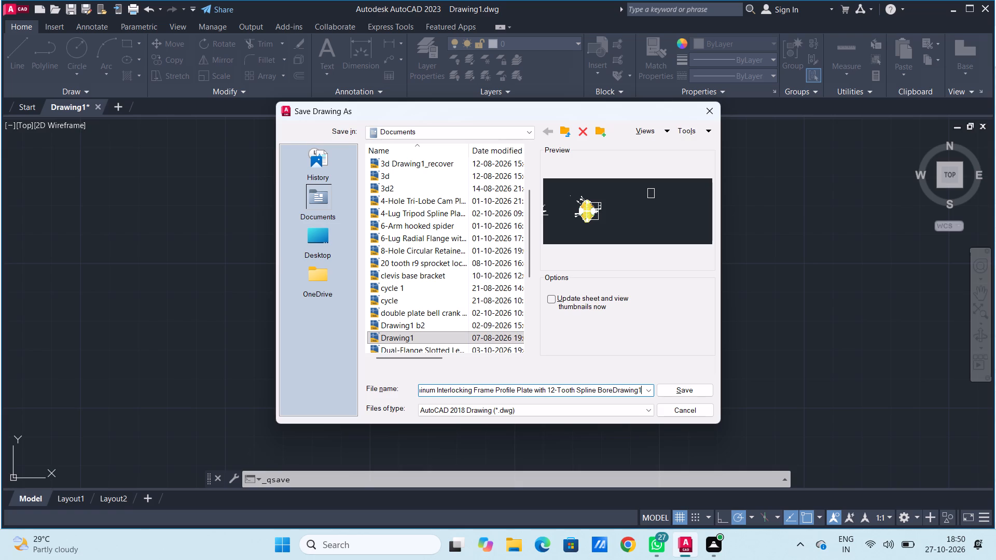
key(BackSpace)
key(BackSpace)
key(BackSpace)
key(BackSpace)
key(BackSpace)
key(BackSpace)
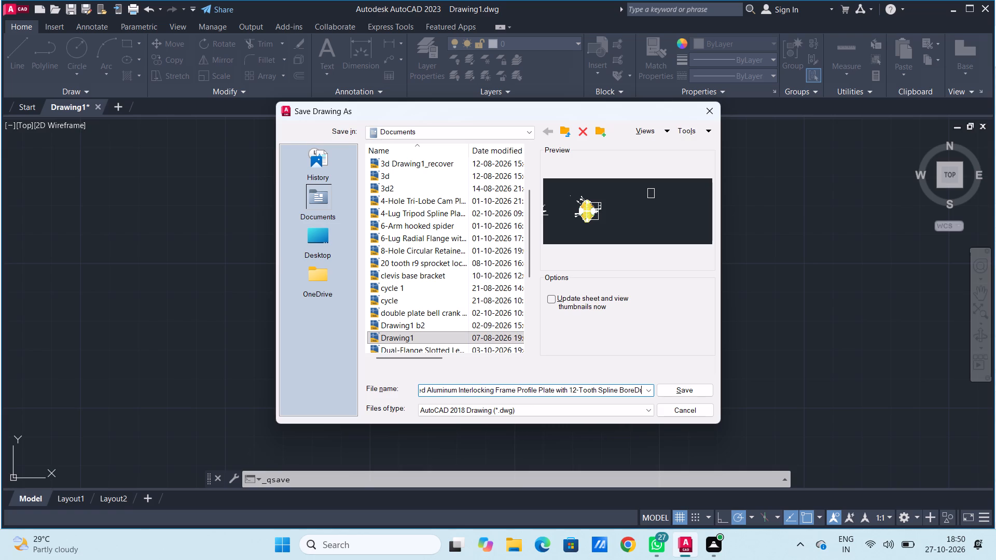
key(BackSpace)
key(BackSpace)
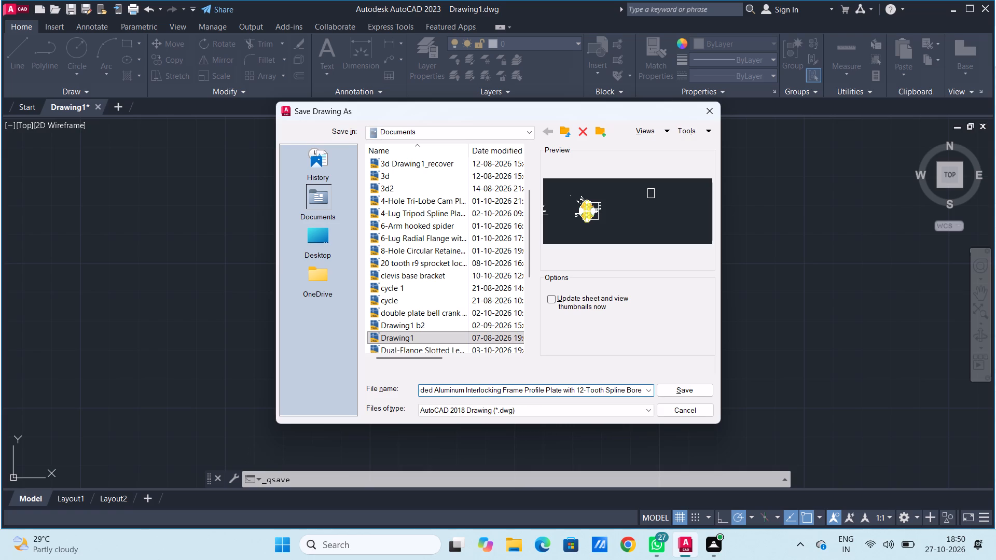
click(700, 389)
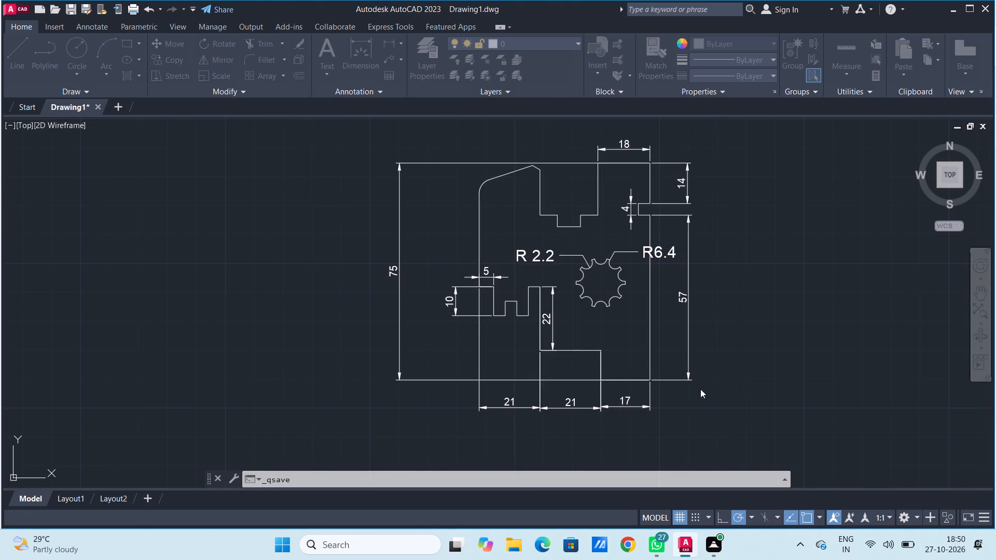
Set up a plot with DWG To PDF.pc3, ISO expand A4 (297.00 x 210.00 MM) paper, centered plot and landscape orientation.
click(655, 481)
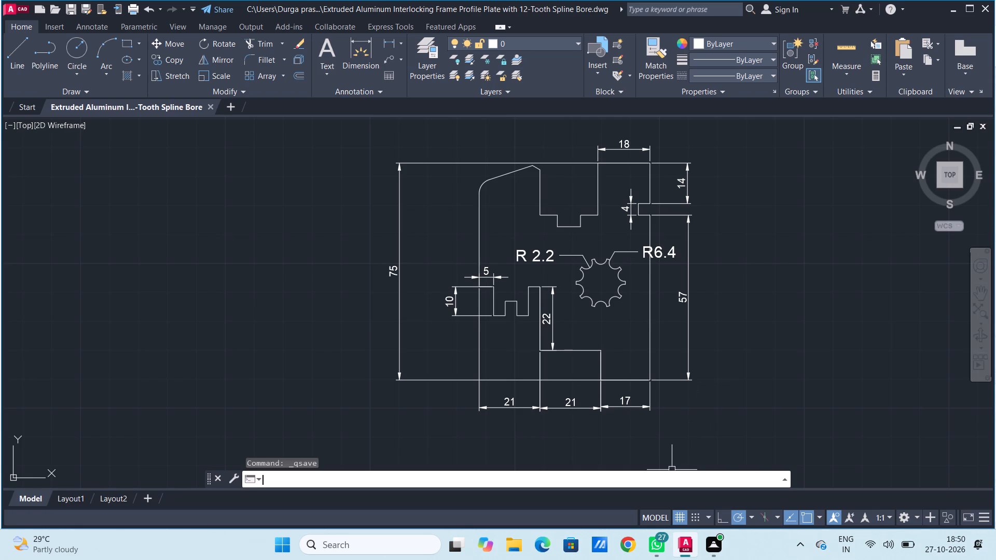
text(PLOT)
key(Return)
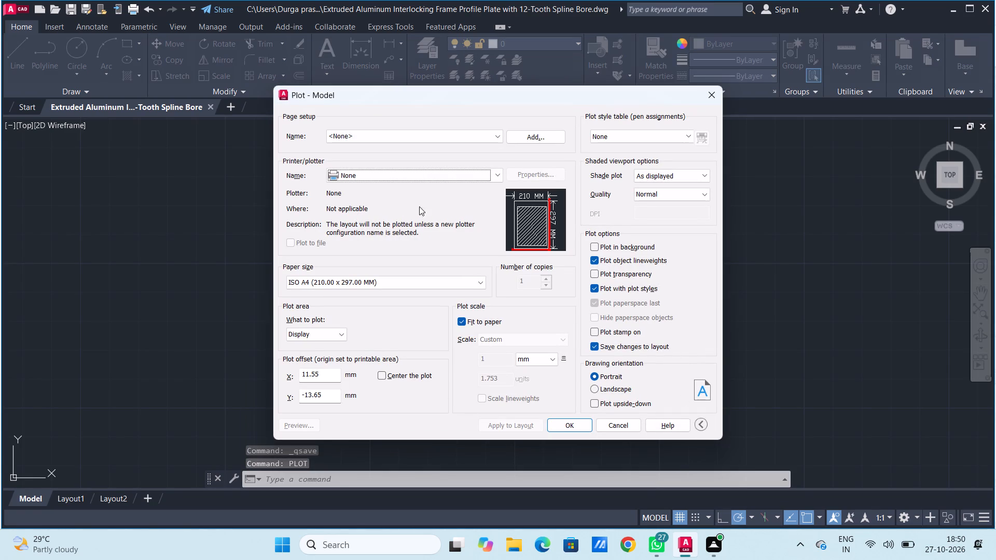
click(398, 176)
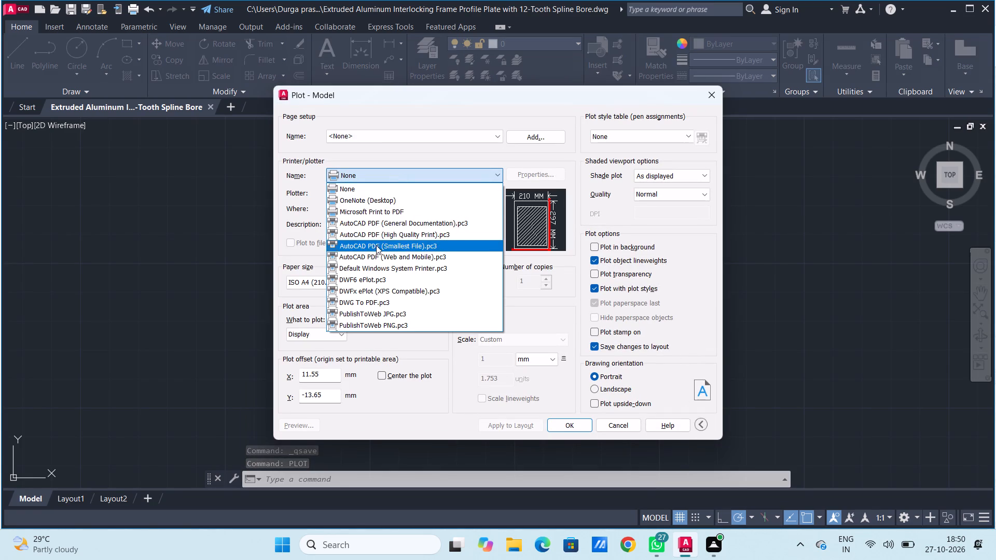
click(368, 302)
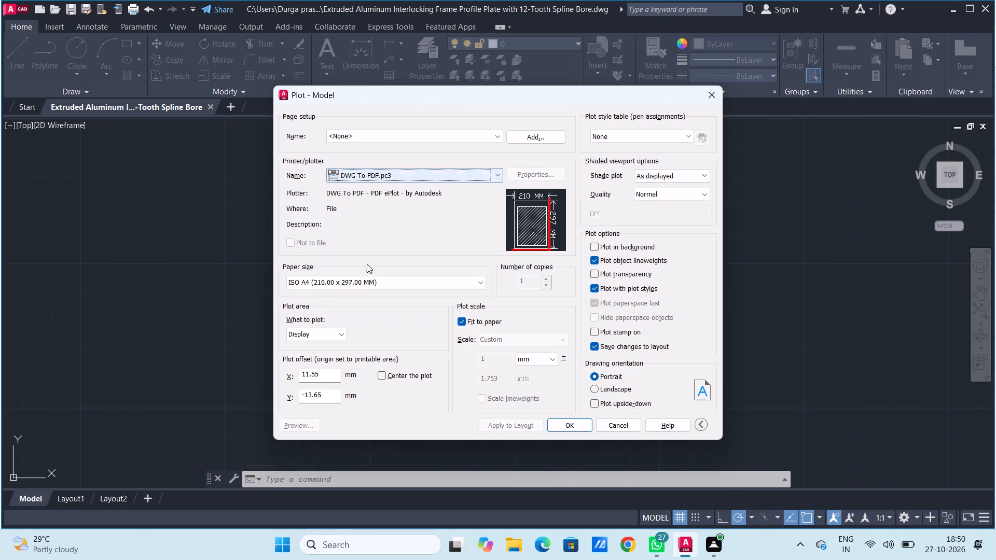
click(396, 284)
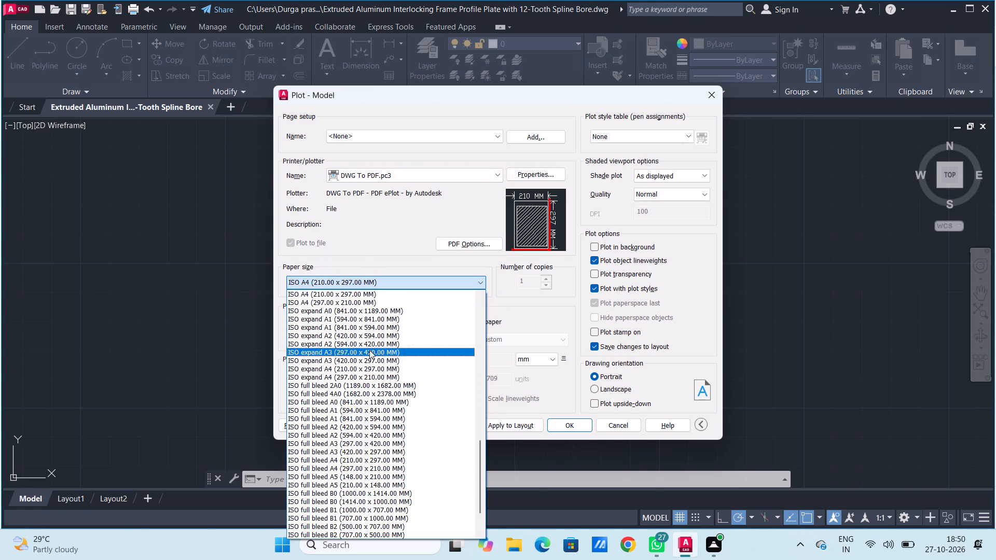
click(332, 380)
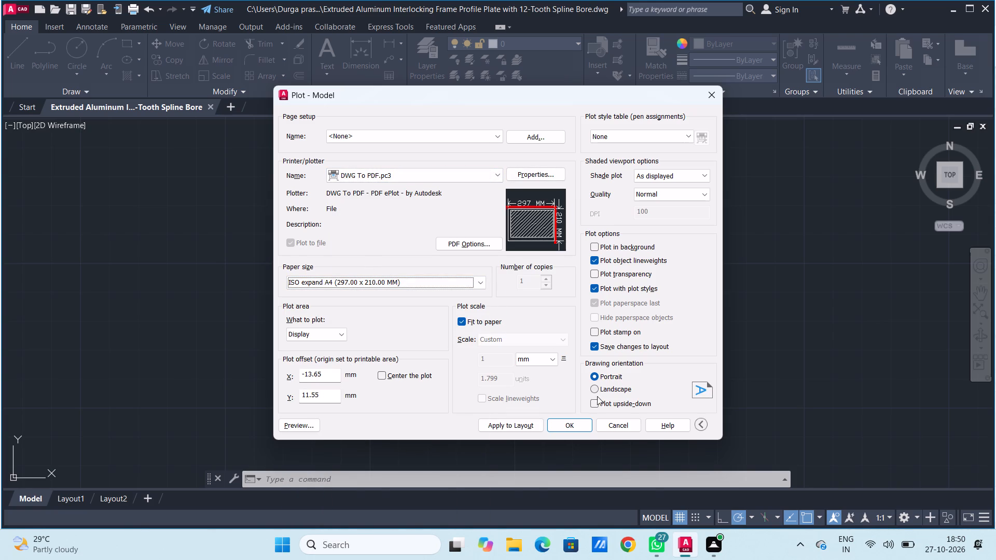
click(382, 372)
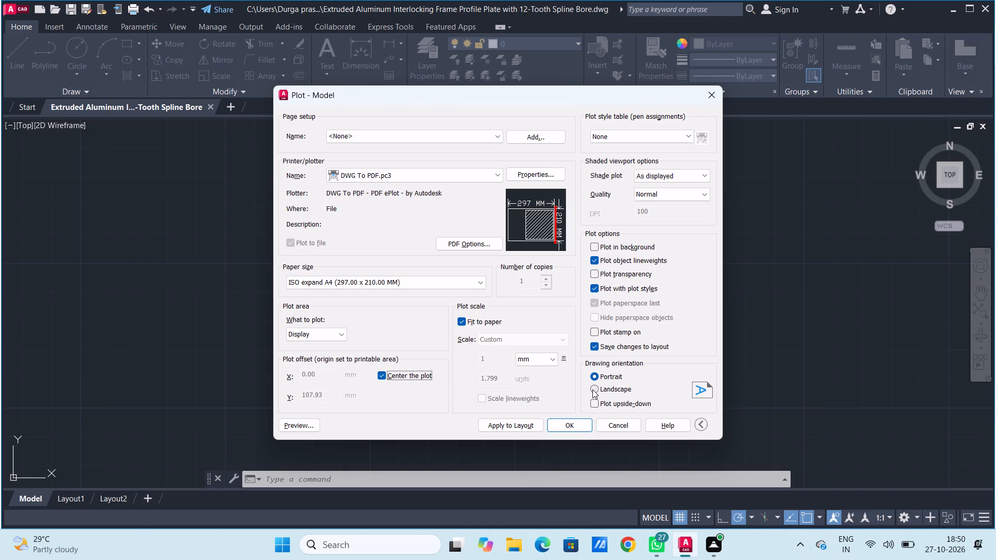
click(592, 389)
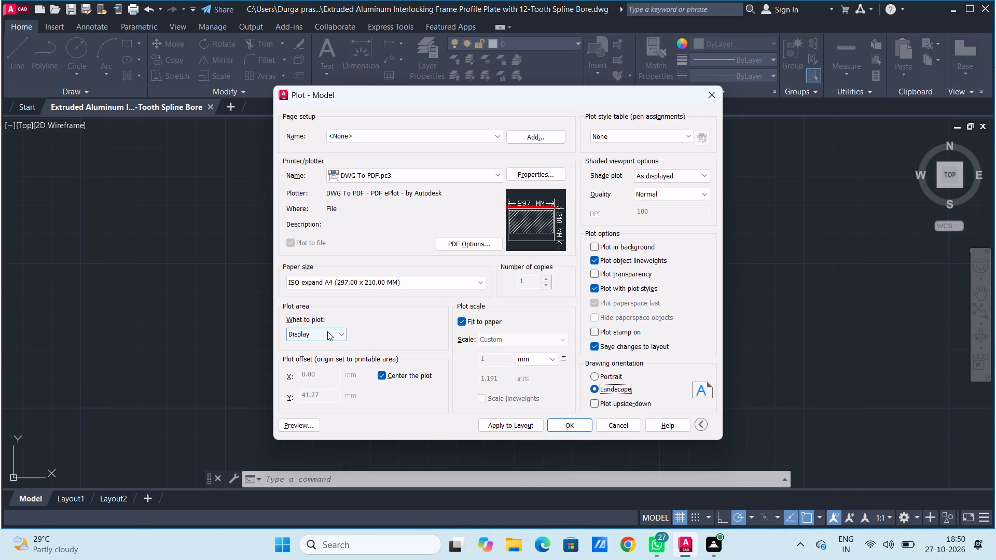
Set the plot area to a window enclosing the whole profile and all its dimensions.
click(327, 331)
click(313, 370)
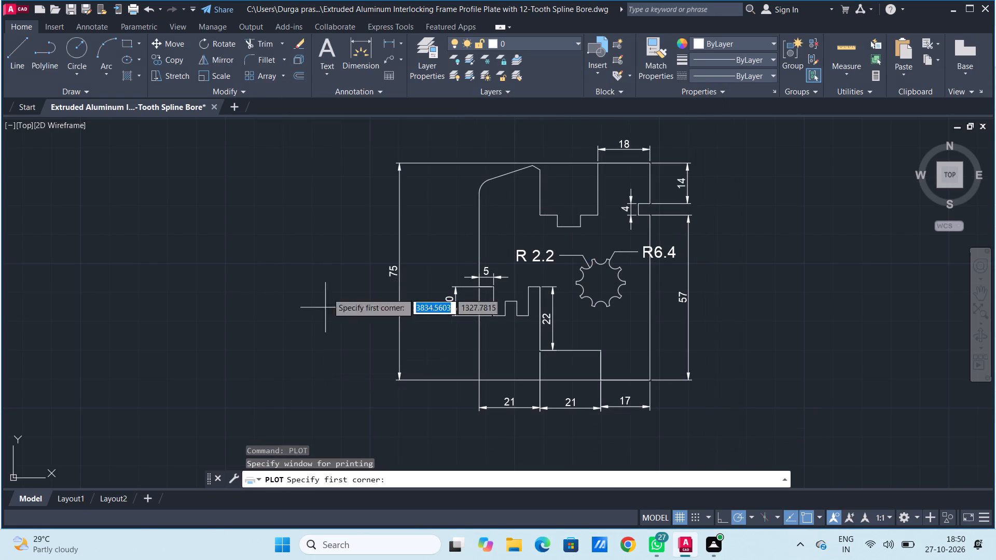
click(343, 135)
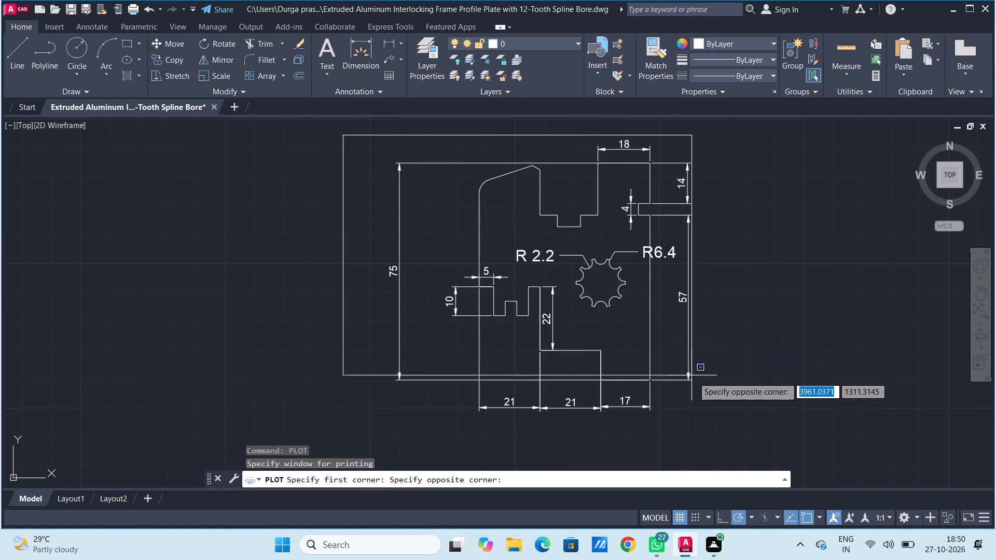
click(752, 425)
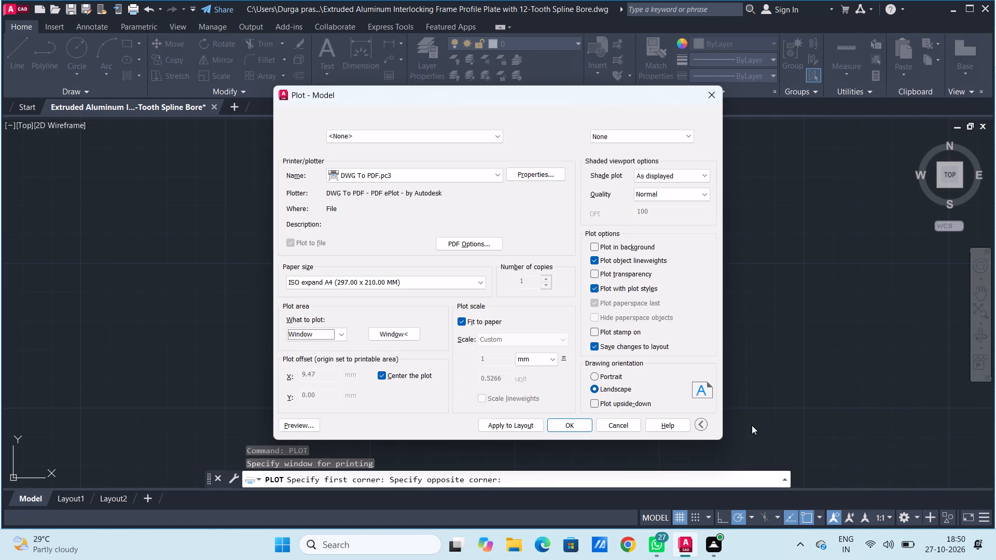
Plot the drawing to a PDF in Documents under the proposed file name, and dismiss the prompt for choosing a PDF viewer.
click(569, 425)
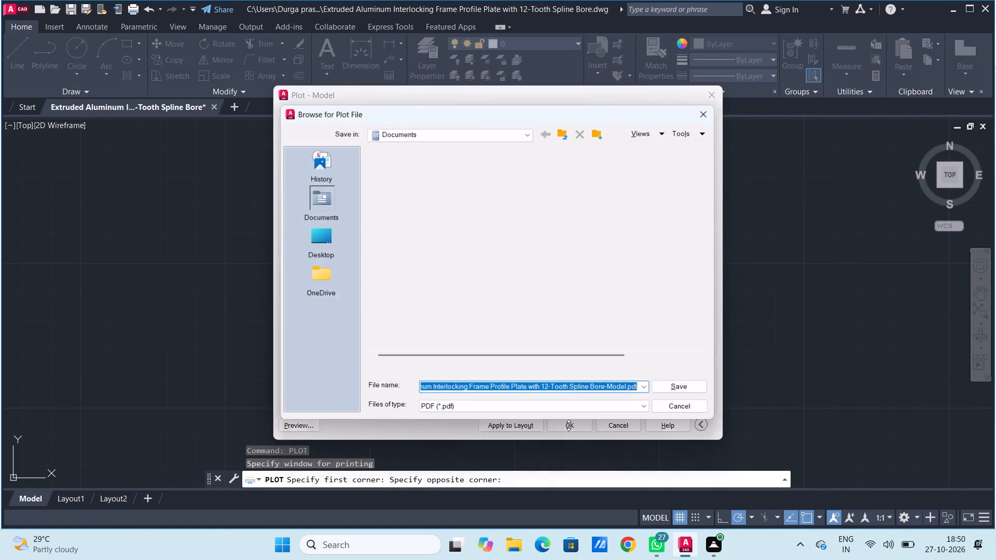
click(689, 392)
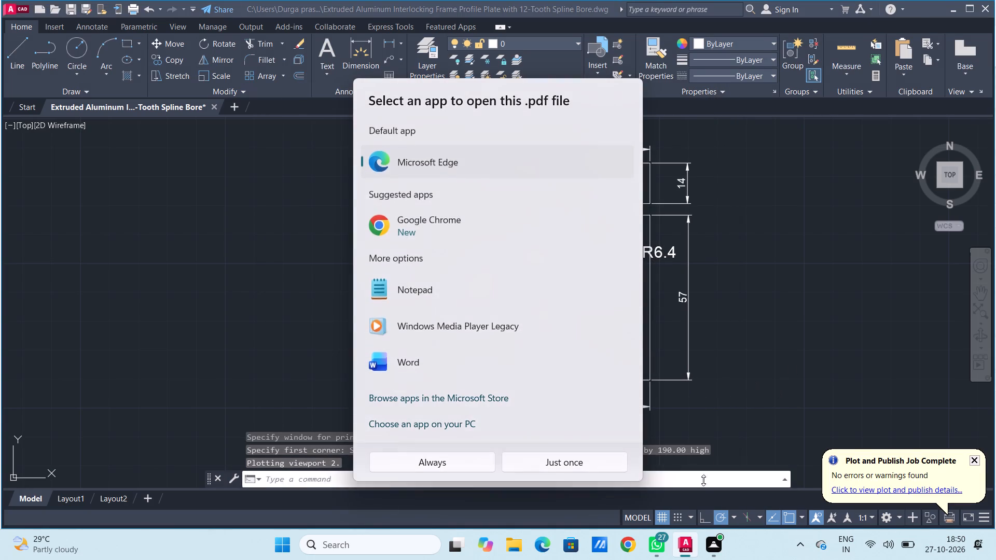
click(776, 312)
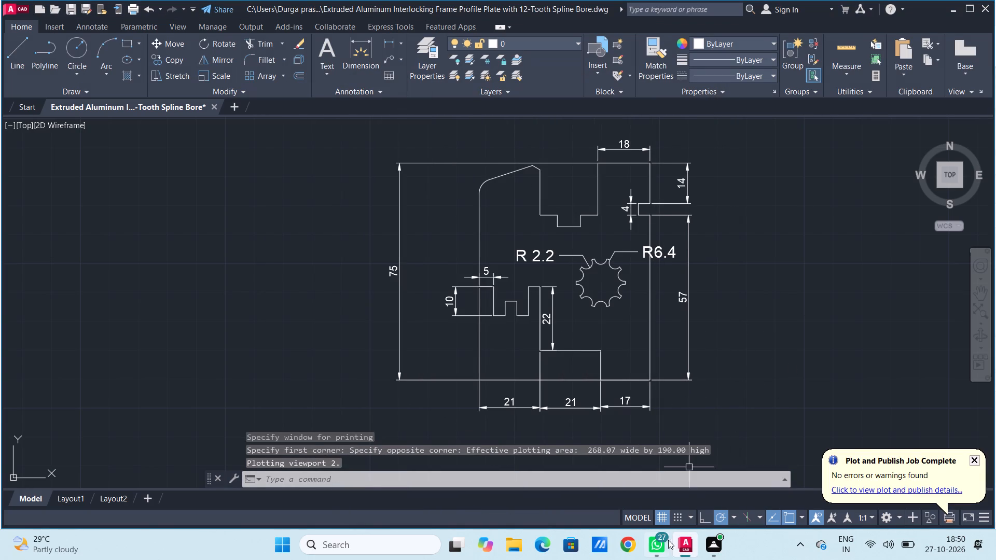